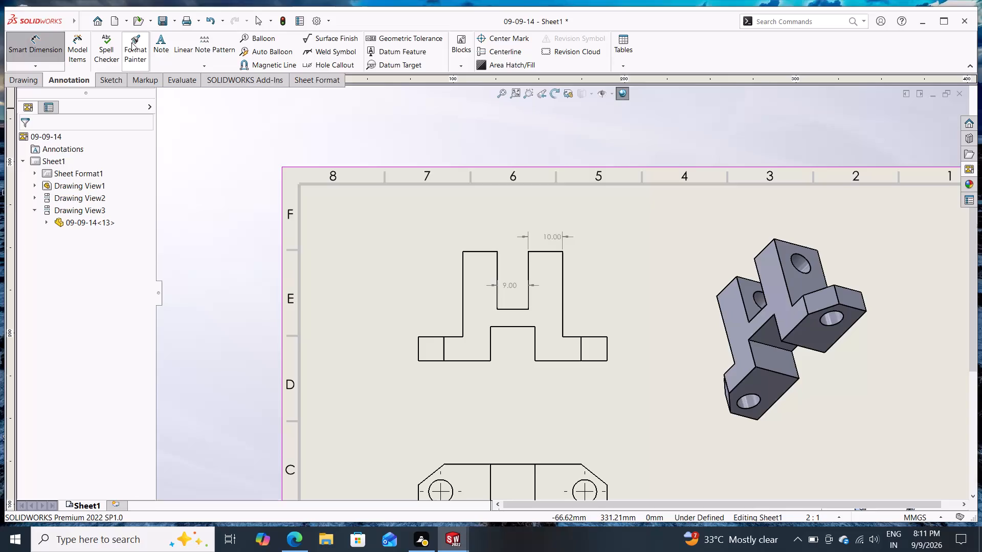
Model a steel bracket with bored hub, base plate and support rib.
Create a new part document.
{"action": "left_click", "coordinate": [120, 18]}
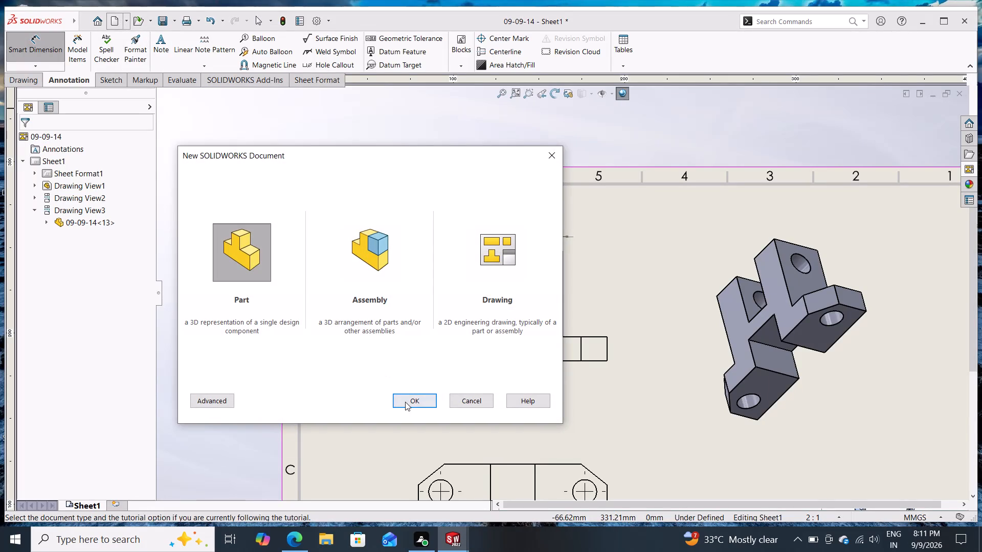
{"action": "left_click", "coordinate": [405, 402]}
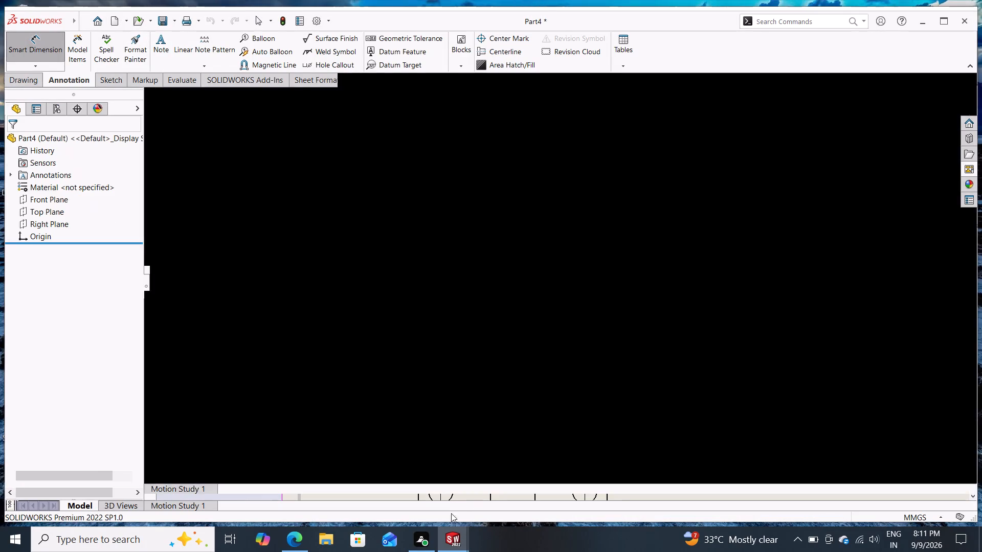
Close the open Draw2 drawing, the 09-09-14 part and Part2, discarding their unsaved changes.
{"action": "left_click", "coordinate": [456, 544]}
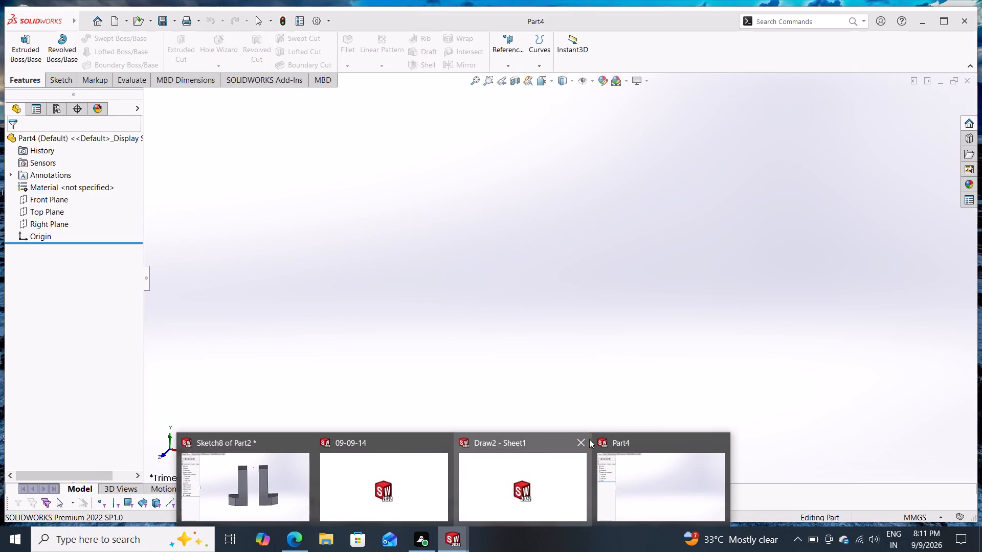
{"action": "left_click", "coordinate": [581, 440]}
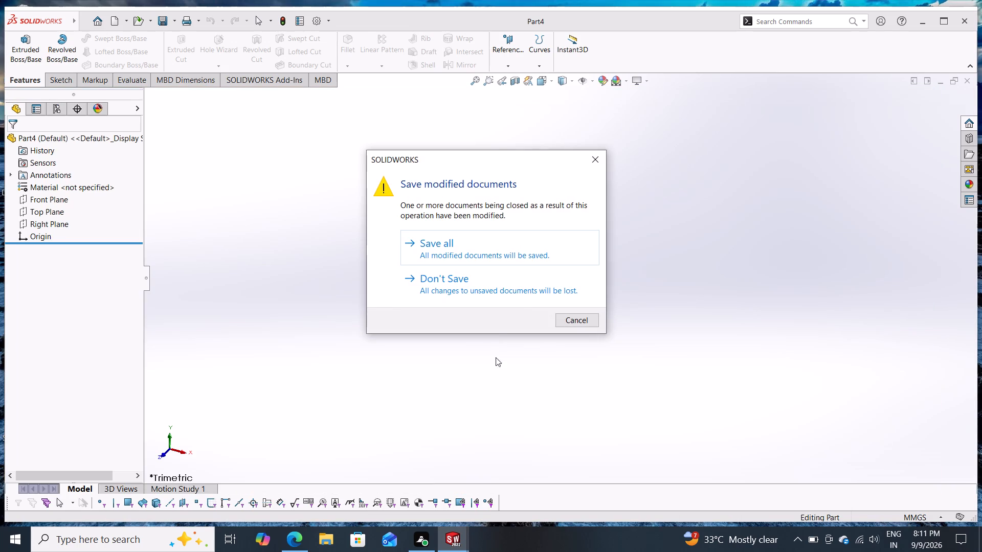
{"action": "left_click", "coordinate": [520, 293]}
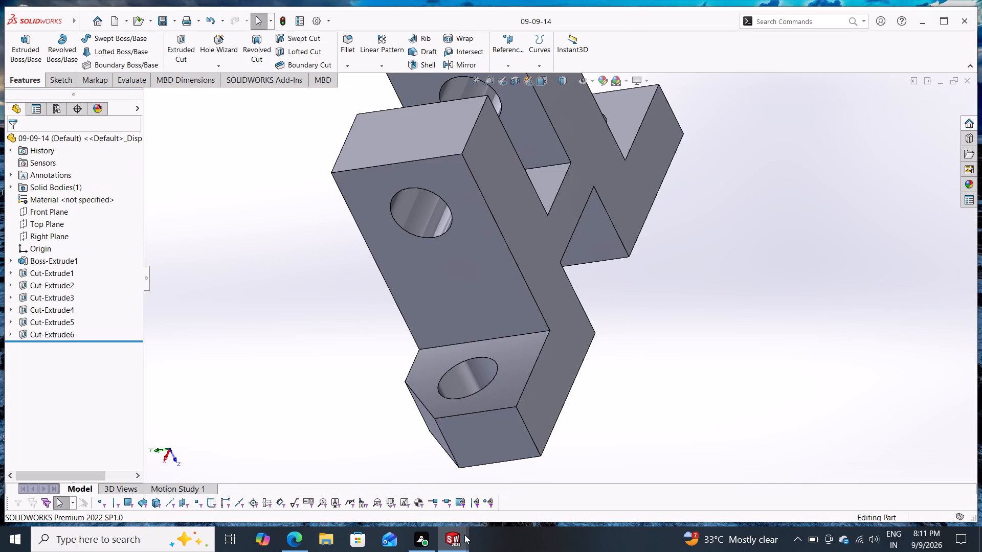
{"action": "left_click", "coordinate": [463, 551]}
{"action": "left_click", "coordinate": [508, 447]}
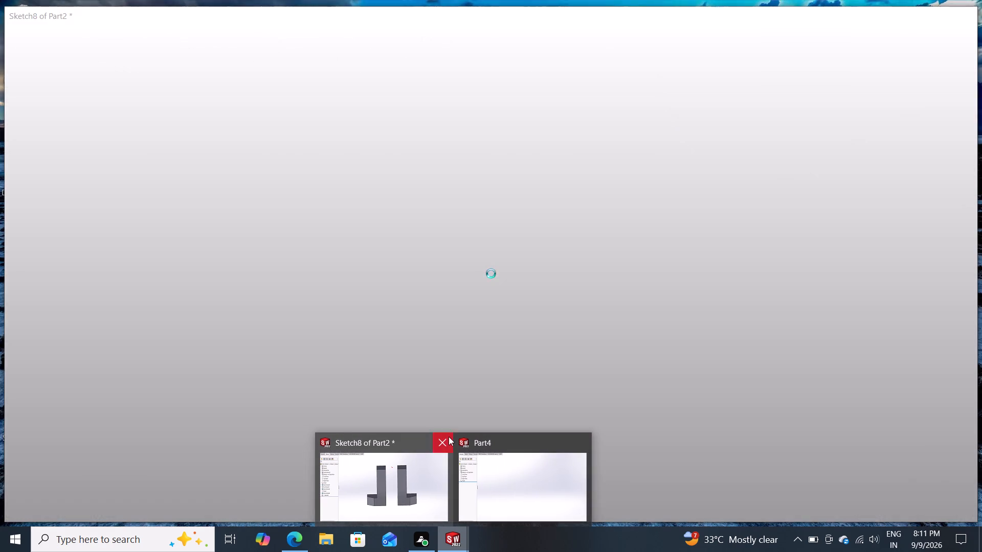
{"action": "left_click", "coordinate": [444, 438]}
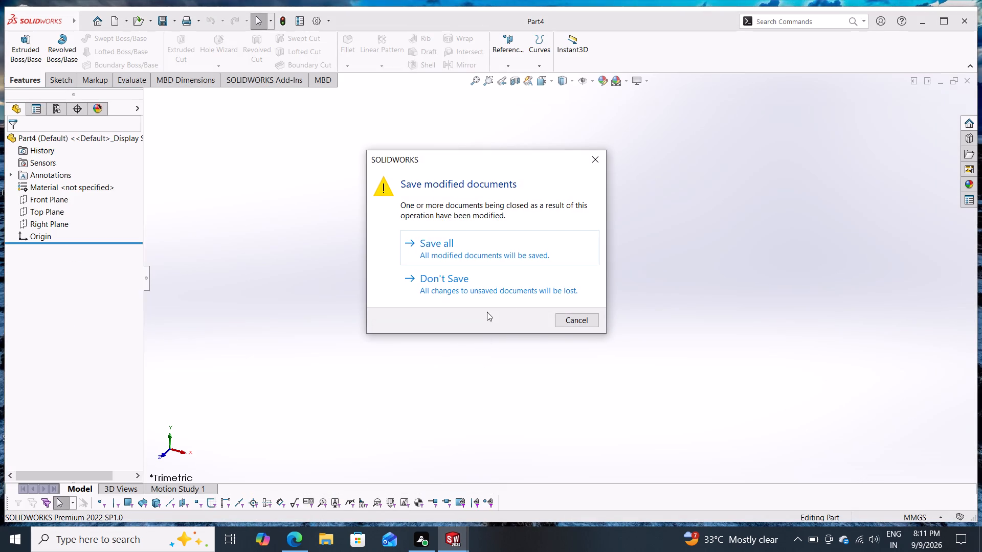
{"action": "left_click", "coordinate": [519, 289]}
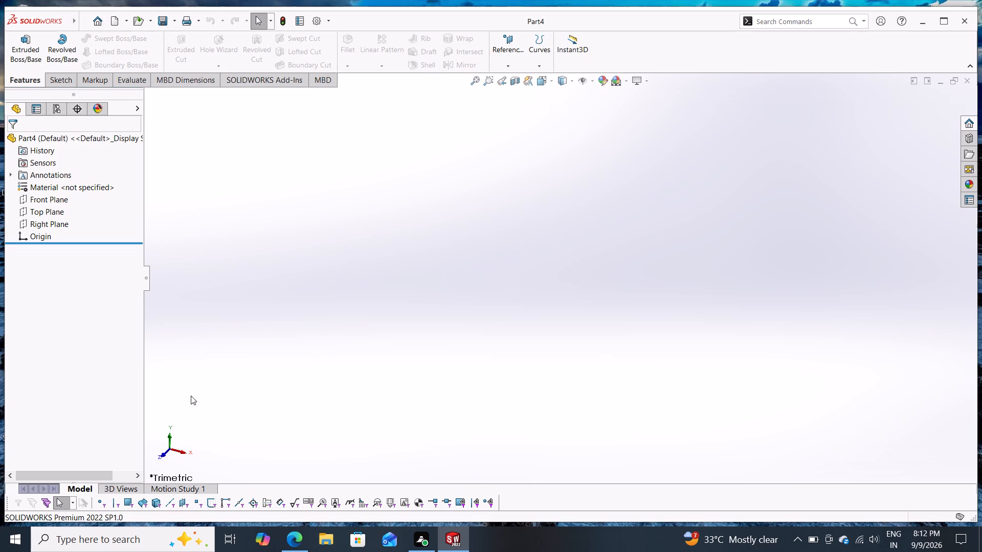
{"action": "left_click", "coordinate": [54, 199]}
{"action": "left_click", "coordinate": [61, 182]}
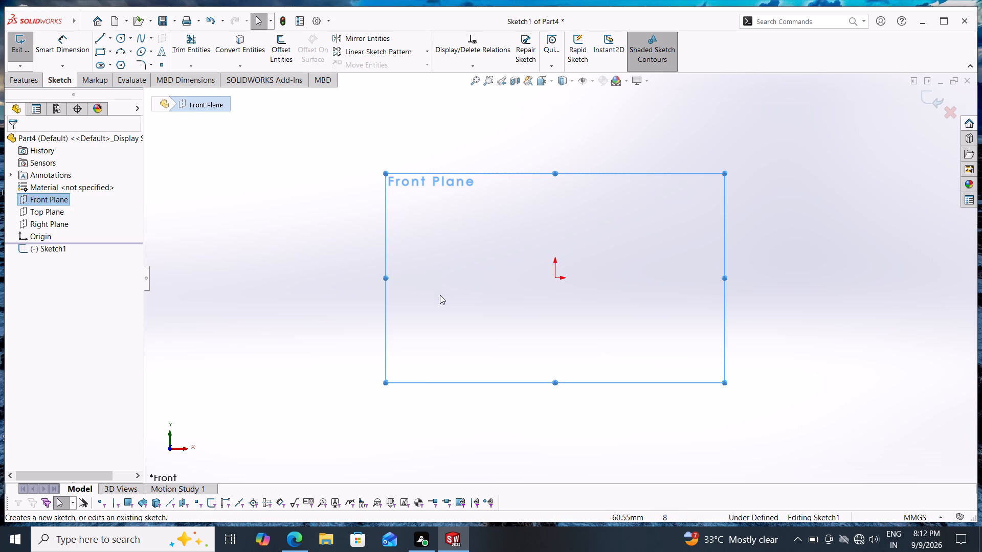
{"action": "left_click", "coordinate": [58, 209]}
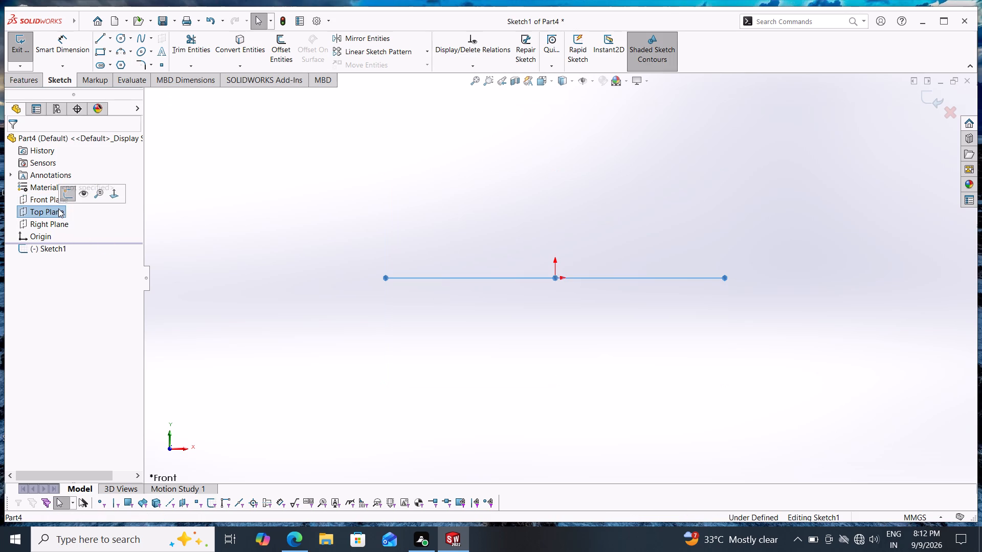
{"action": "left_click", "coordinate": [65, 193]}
Start a sketch on the Top Plane and draw two concentric circles centred on the origin, the outer about 80 mm in diameter.
{"action": "left_click", "coordinate": [56, 208]}
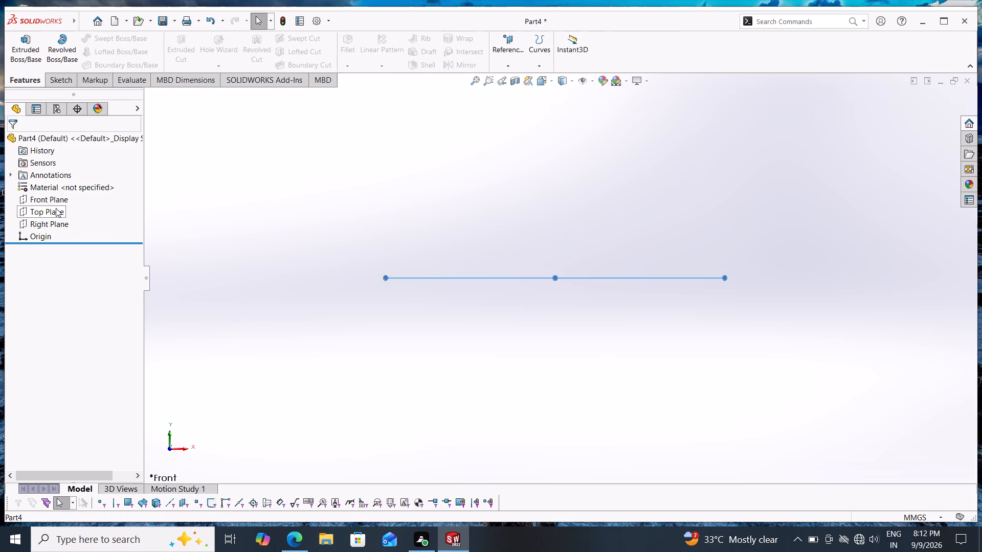
{"action": "left_click", "coordinate": [63, 195]}
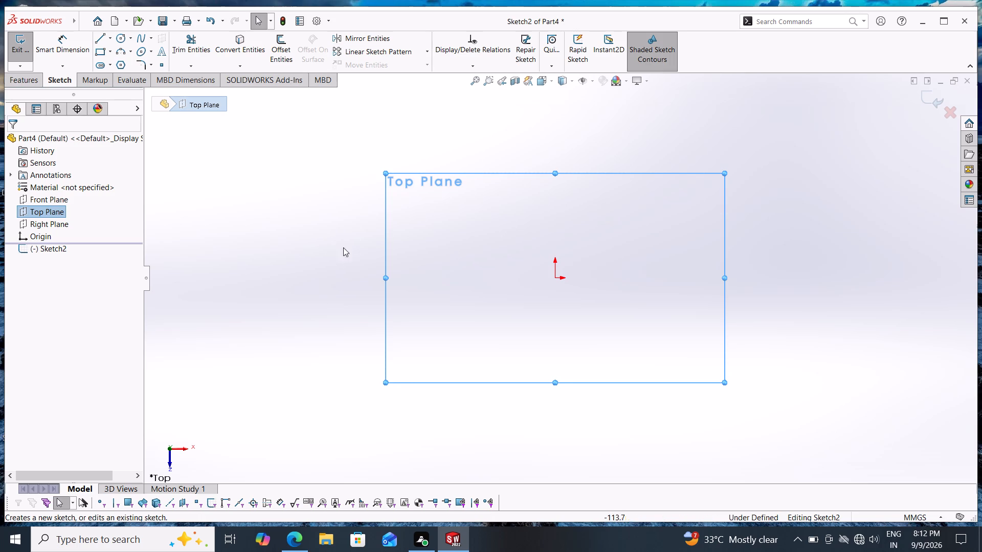
{"action": "left_click", "coordinate": [98, 56]}
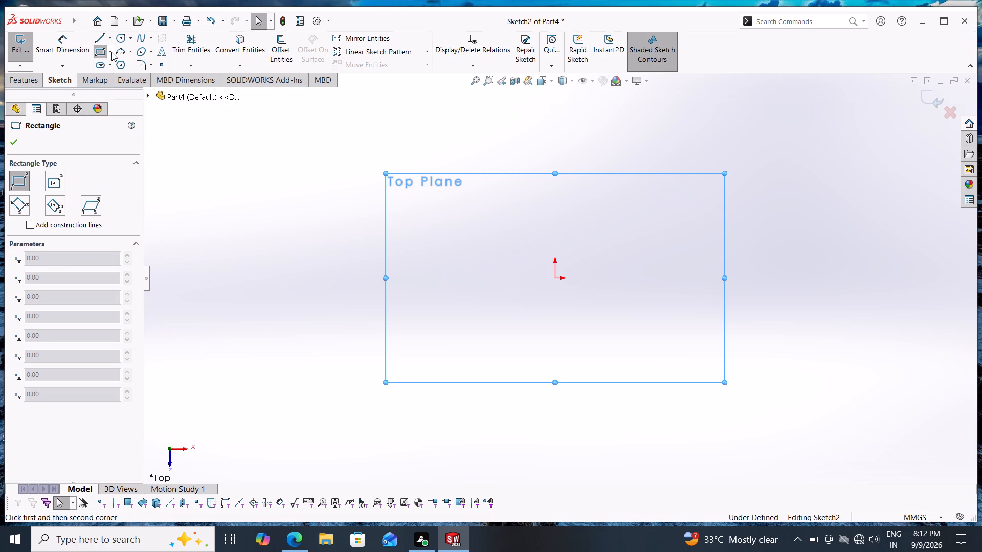
{"action": "left_click", "coordinate": [111, 52]}
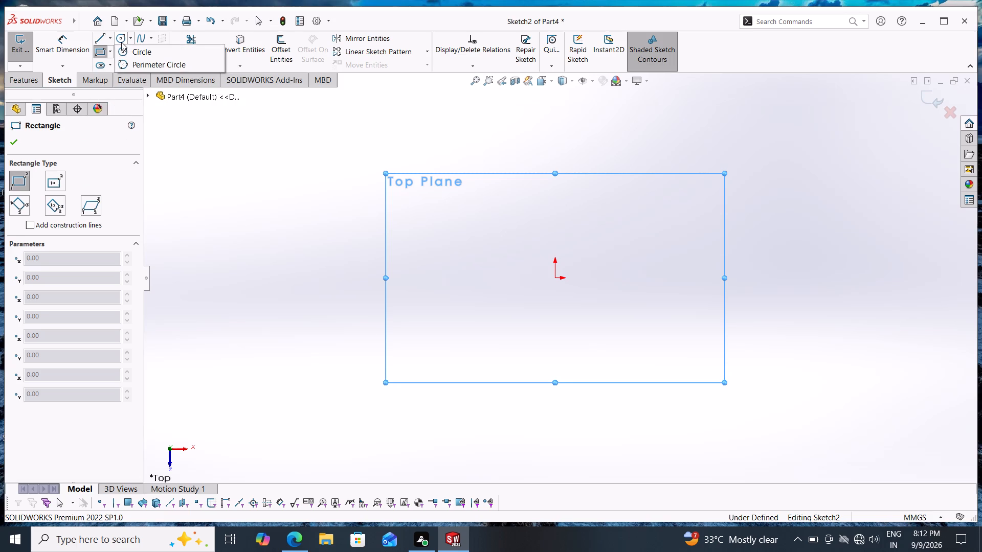
{"action": "left_click", "coordinate": [138, 55]}
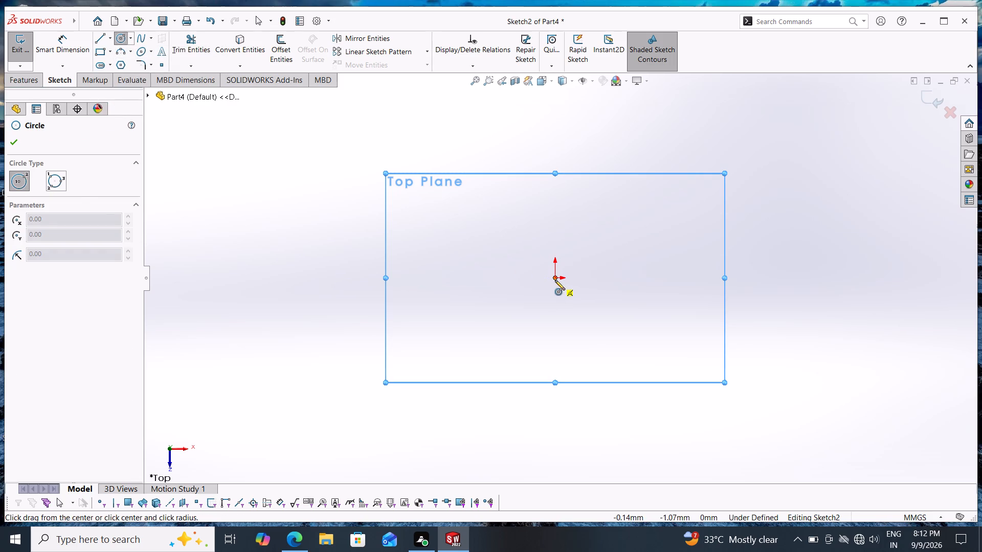
{"action": "left_click", "coordinate": [555, 280]}
{"action": "left_click", "coordinate": [541, 330]}
{"action": "left_click", "coordinate": [555, 279]}
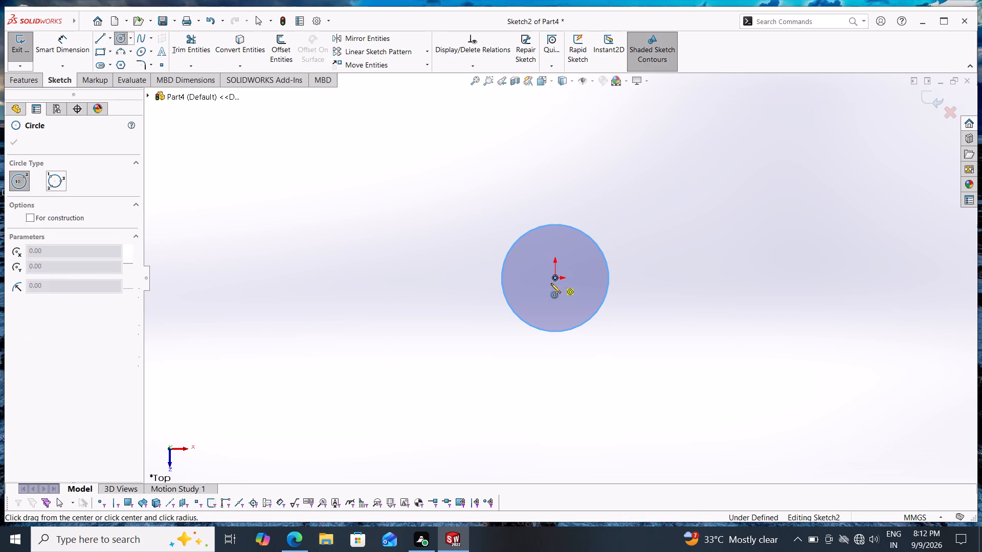
{"action": "left_click", "coordinate": [504, 335]}
Dimension the outer circle's diameter to 30 mm.
{"action": "left_click", "coordinate": [69, 44]}
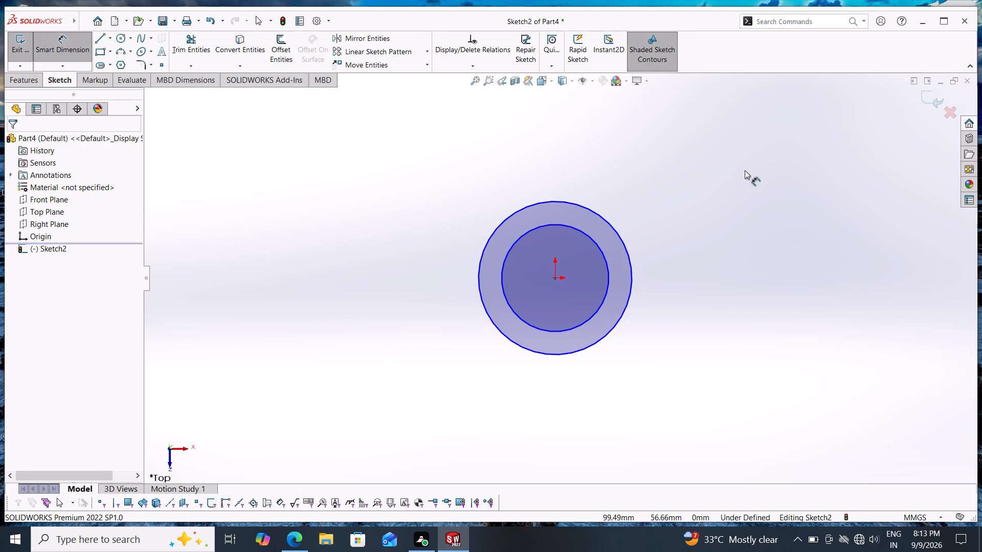
{"action": "left_click", "coordinate": [634, 274]}
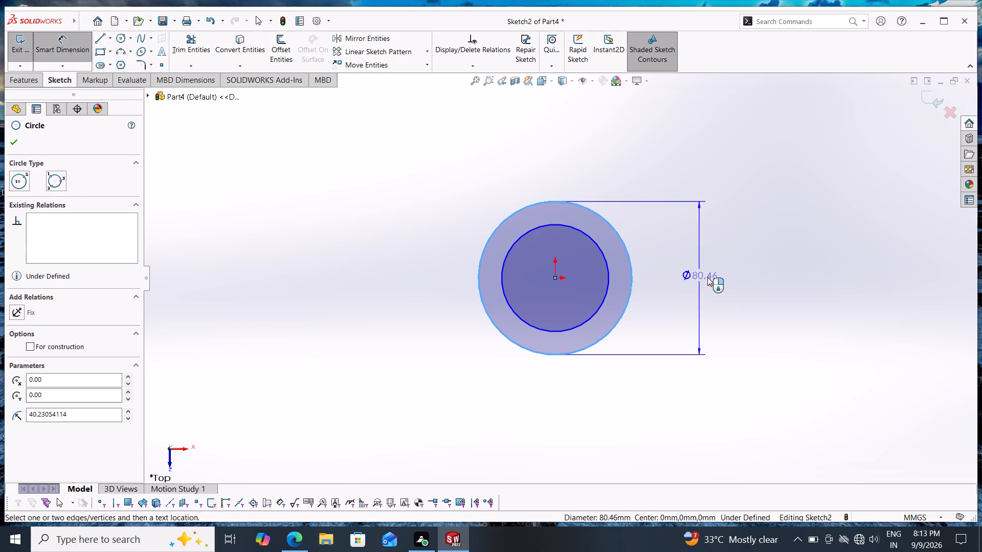
{"action": "left_click", "coordinate": [724, 280]}
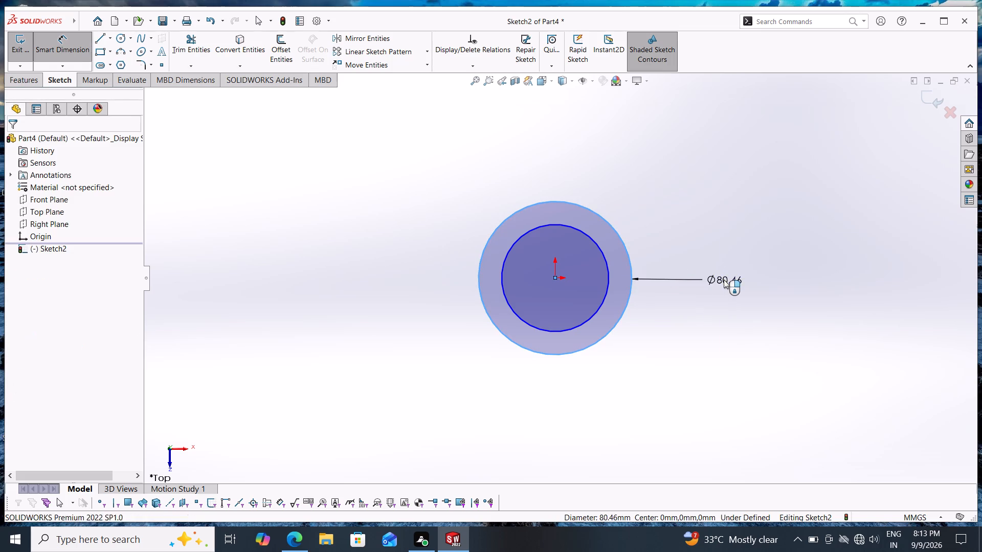
{"action": "type", "text": "30"}
{"action": "key", "text": "Return"}
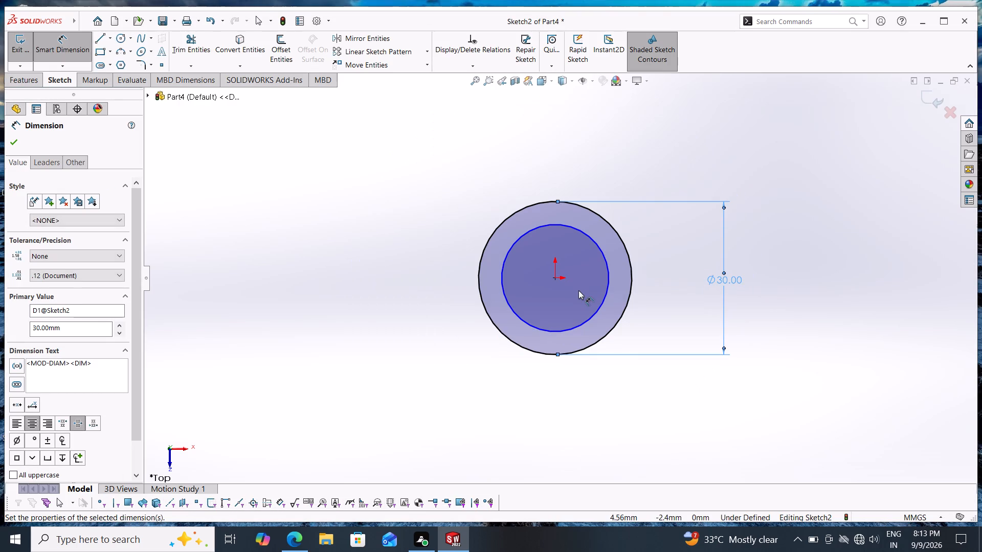
Dimension the inner circle's diameter to 15 mm and finish dimensioning.
{"action": "left_click", "coordinate": [606, 278]}
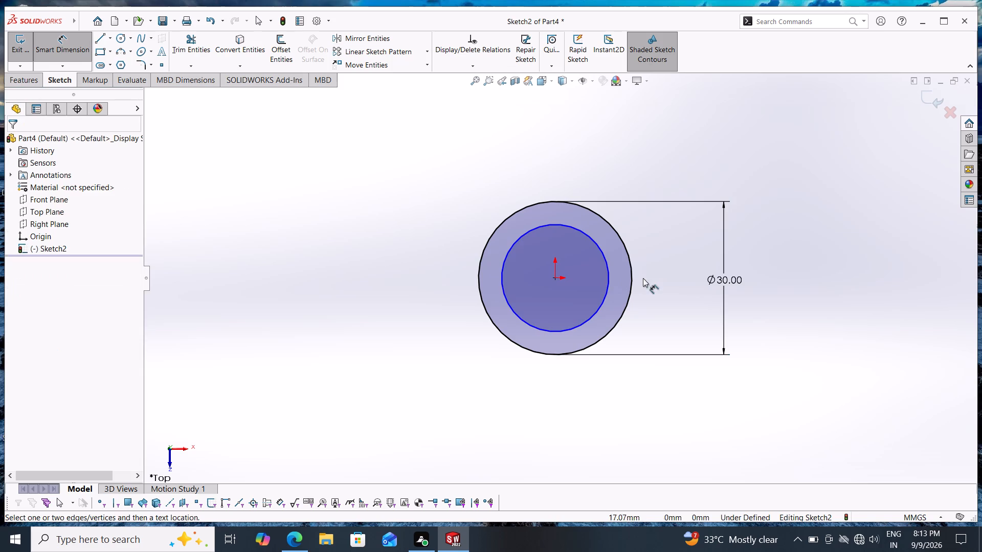
{"action": "left_click", "coordinate": [609, 275]}
{"action": "left_click", "coordinate": [682, 273]}
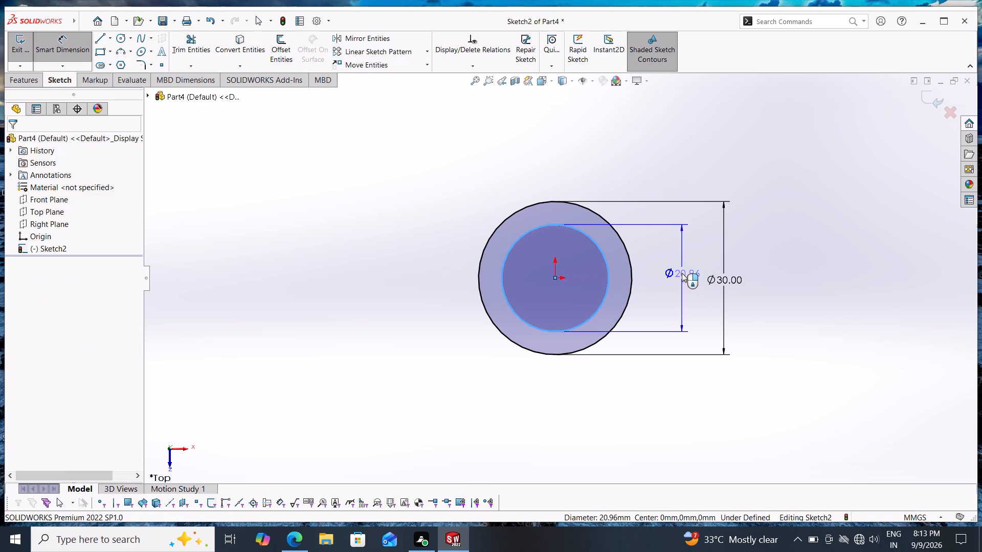
{"action": "type", "text": "15"}
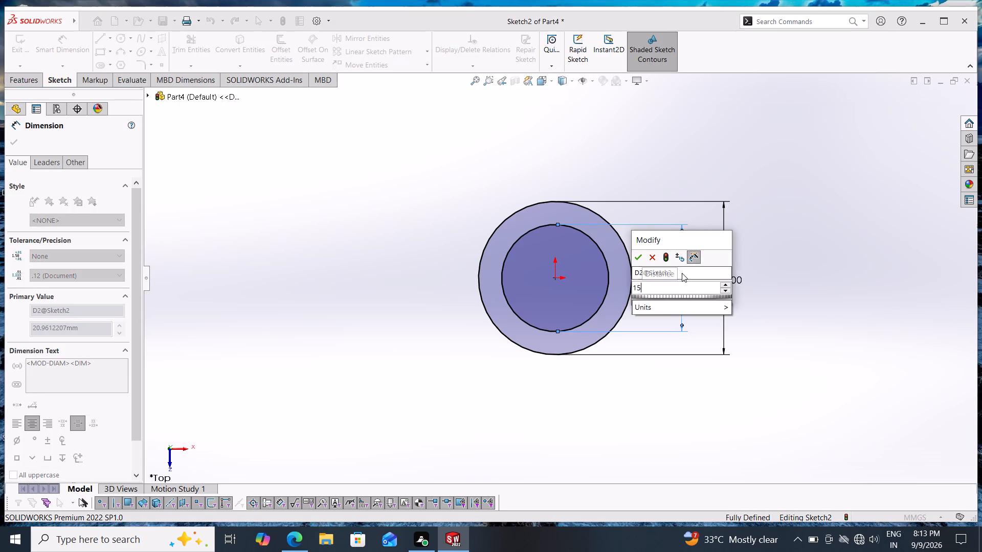
{"action": "key", "text": "Return"}
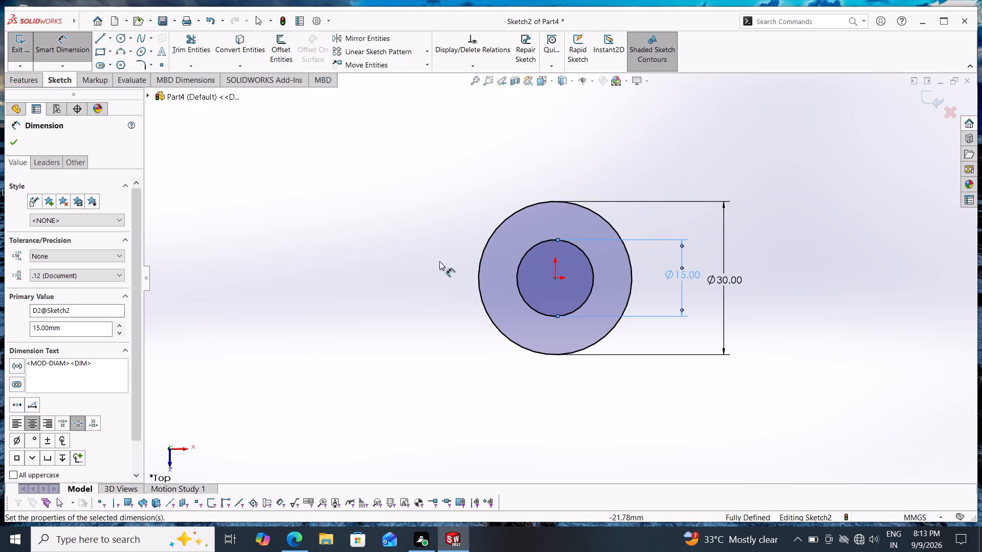
{"action": "left_click", "coordinate": [5, 141]}
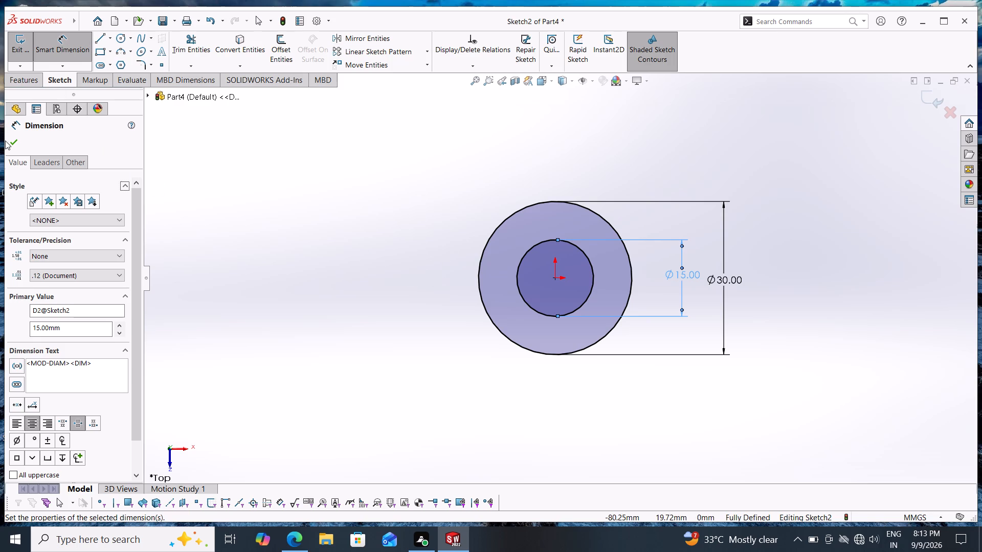
{"action": "left_click", "coordinate": [11, 142]}
Draw three connected lines from the outer circle's top to its bottom point: about 51 mm horizontal, 30 mm vertical, and horizontal back.
{"action": "left_click", "coordinate": [103, 36]}
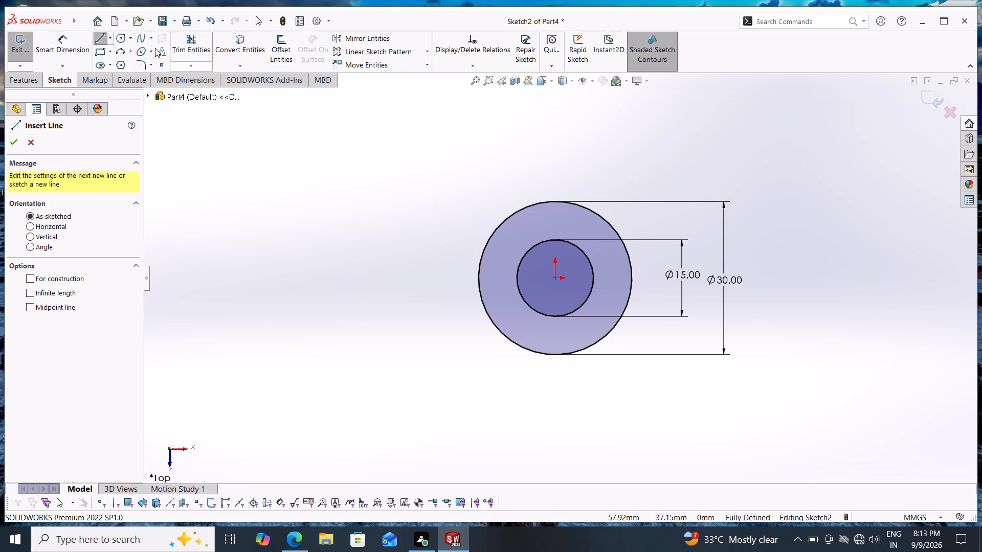
{"action": "left_click", "coordinate": [554, 202]}
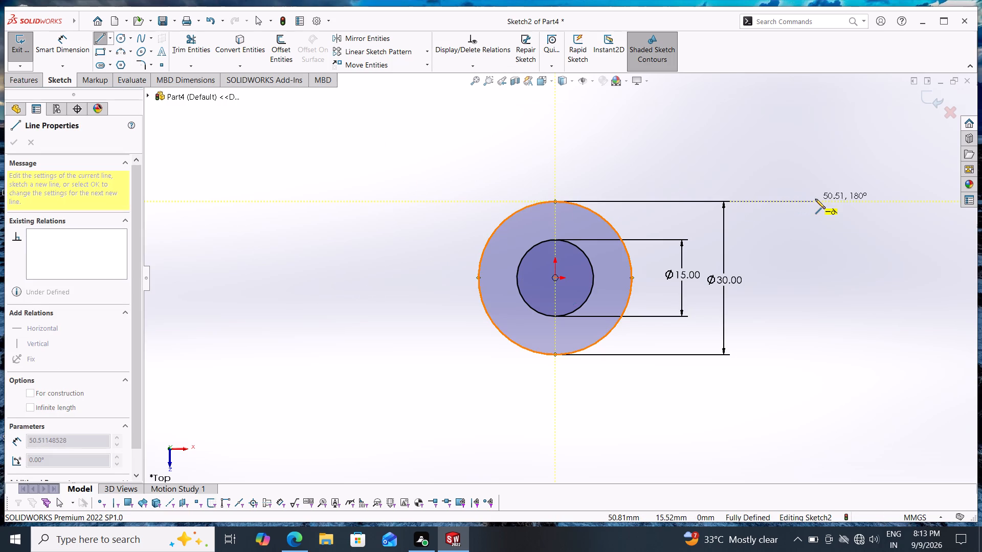
{"action": "left_click", "coordinate": [815, 199]}
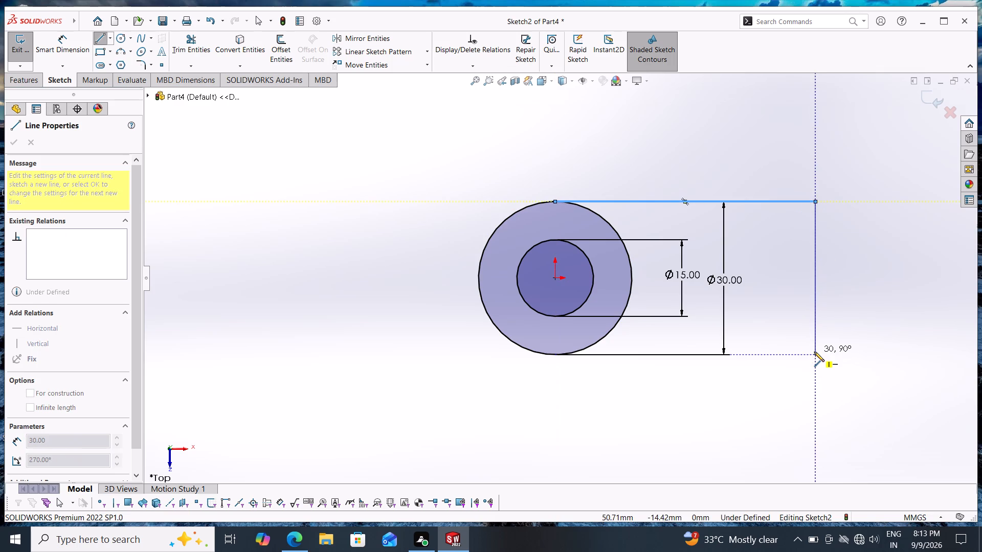
{"action": "left_click", "coordinate": [814, 352]}
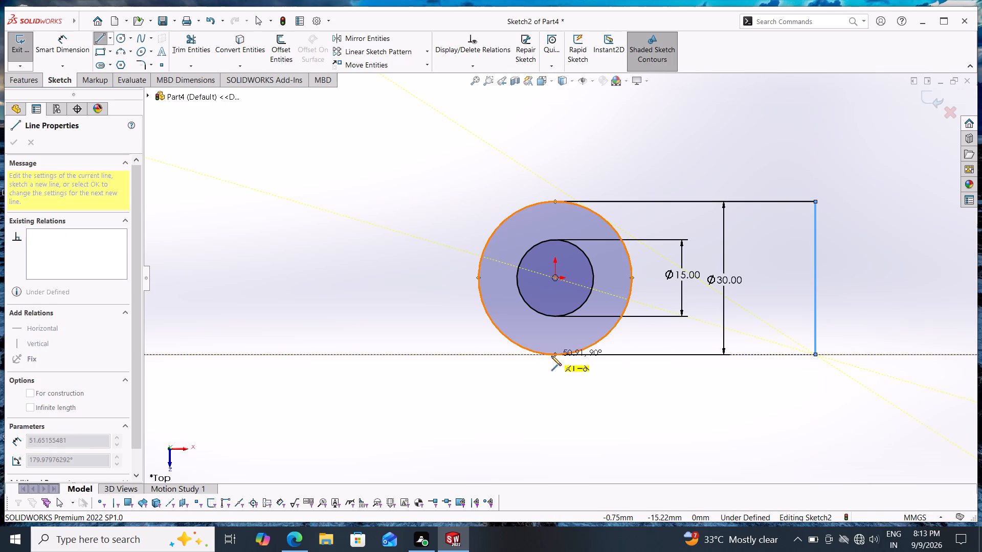
{"action": "left_click", "coordinate": [555, 355]}
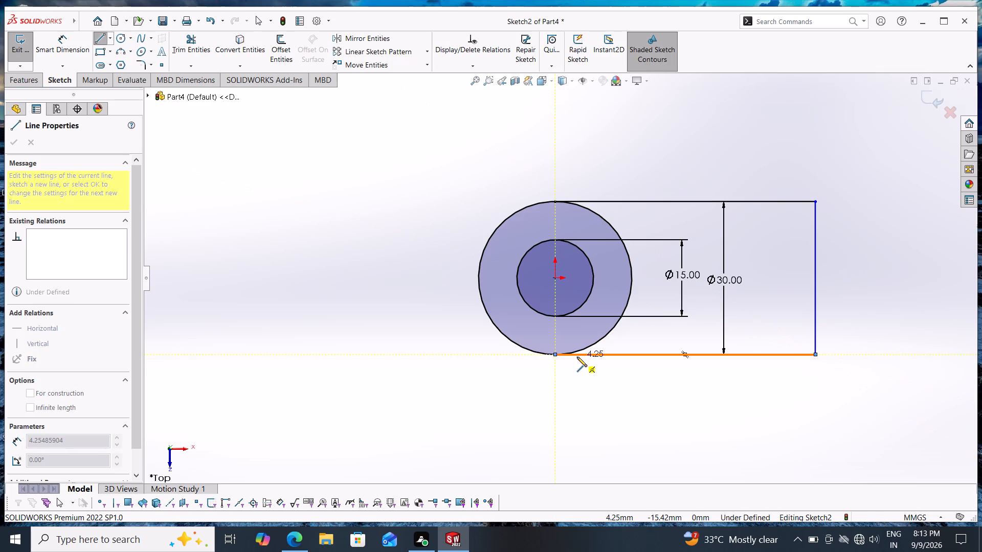
{"action": "key", "text": "Escape"}
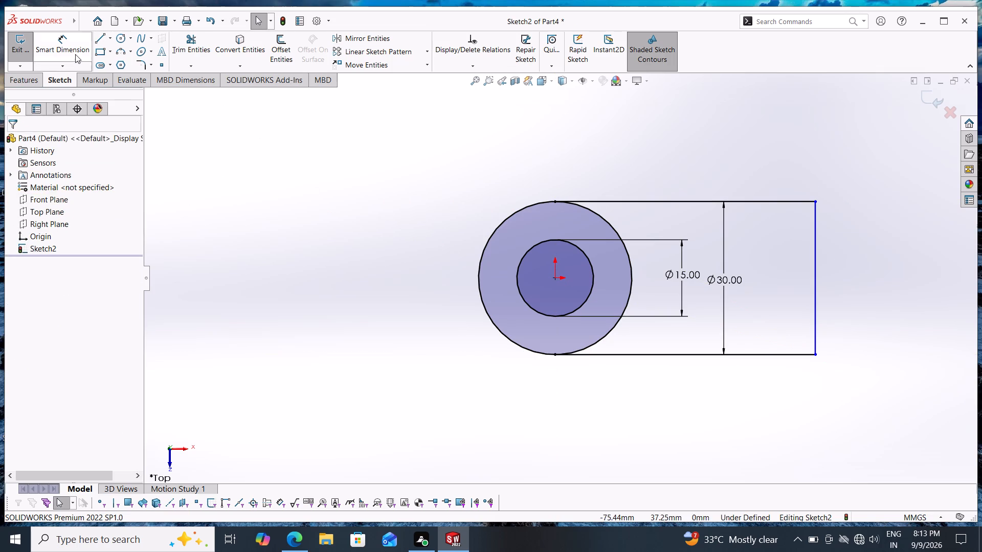
Dimension the upper horizontal line's length to 18 mm.
{"action": "left_click", "coordinate": [75, 52]}
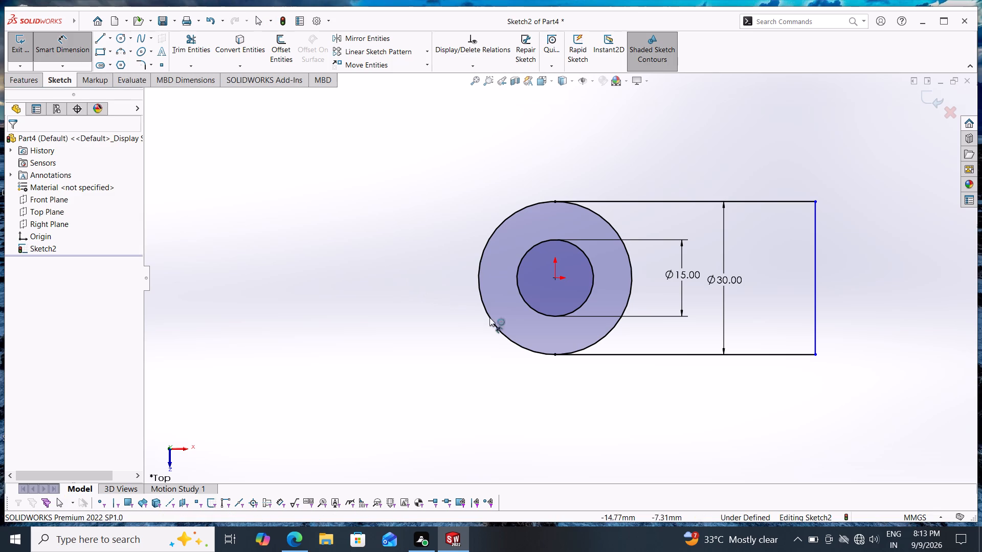
{"action": "left_click", "coordinate": [652, 204]}
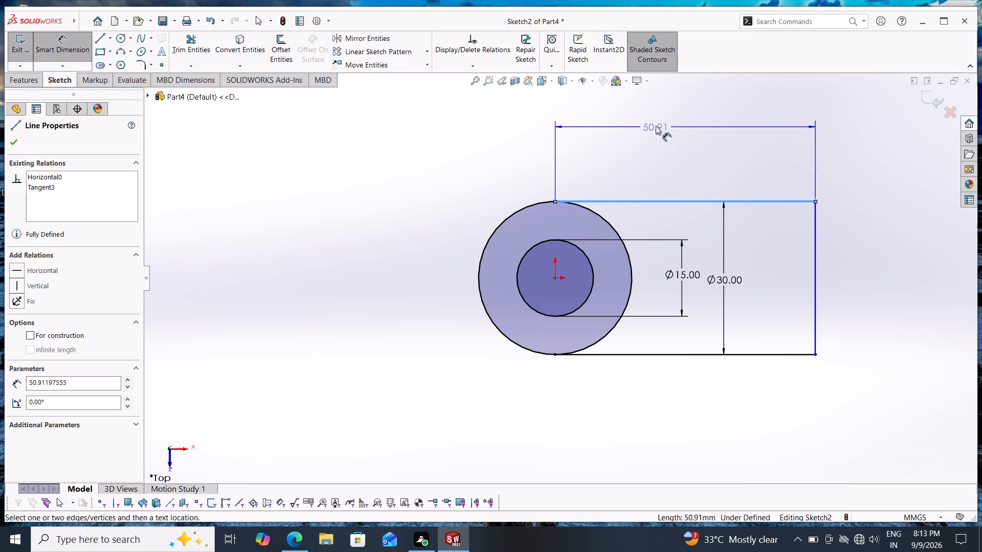
{"action": "left_click", "coordinate": [658, 106]}
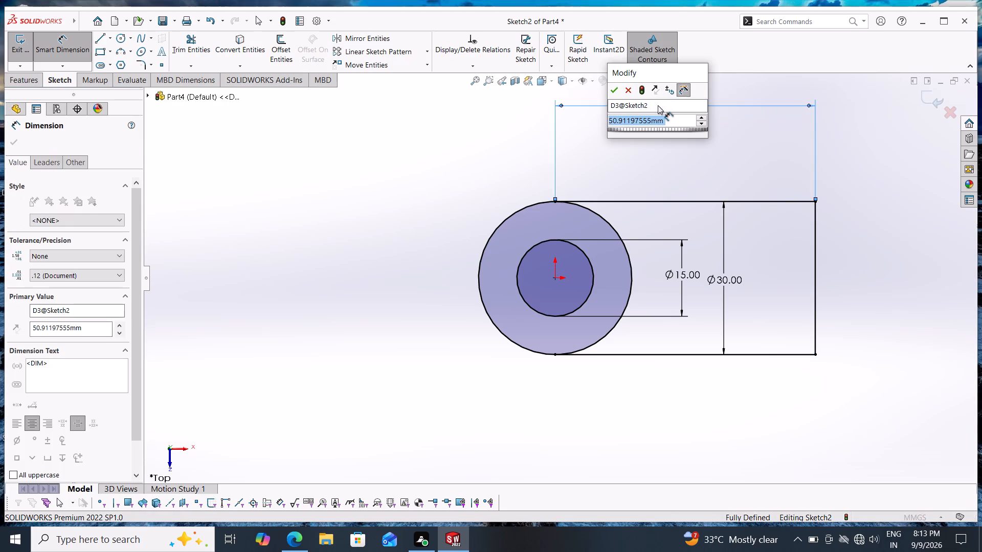
{"action": "type", "text": "18"}
{"action": "key", "text": "Return"}
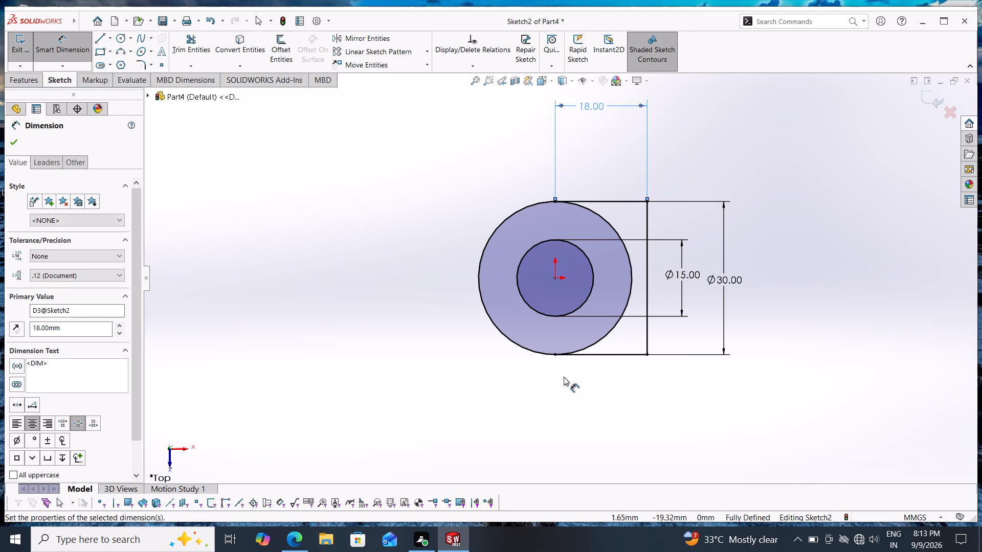
Trim away the outer circle's arc that lies inside the straight-sided extension.
{"action": "left_click", "coordinate": [13, 147]}
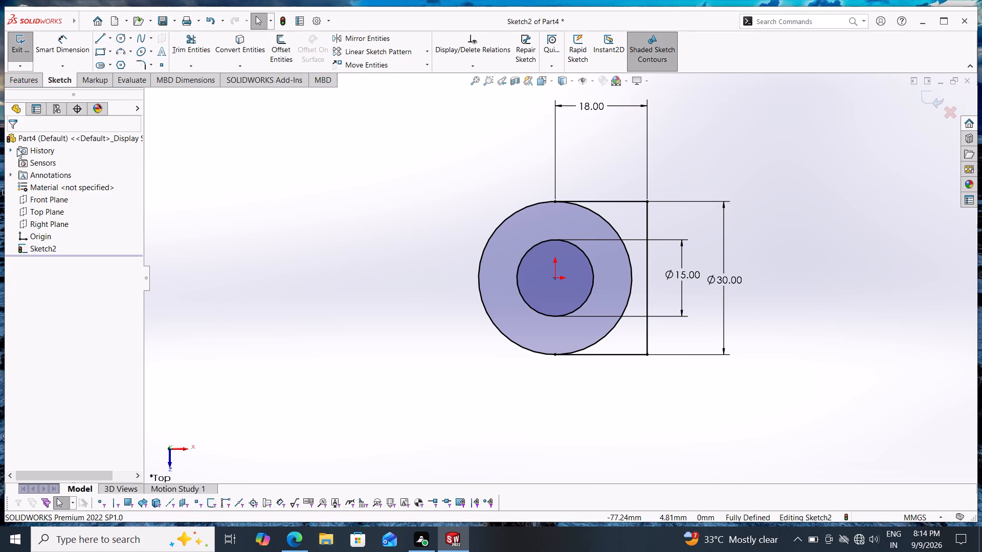
{"action": "left_click", "coordinate": [188, 41]}
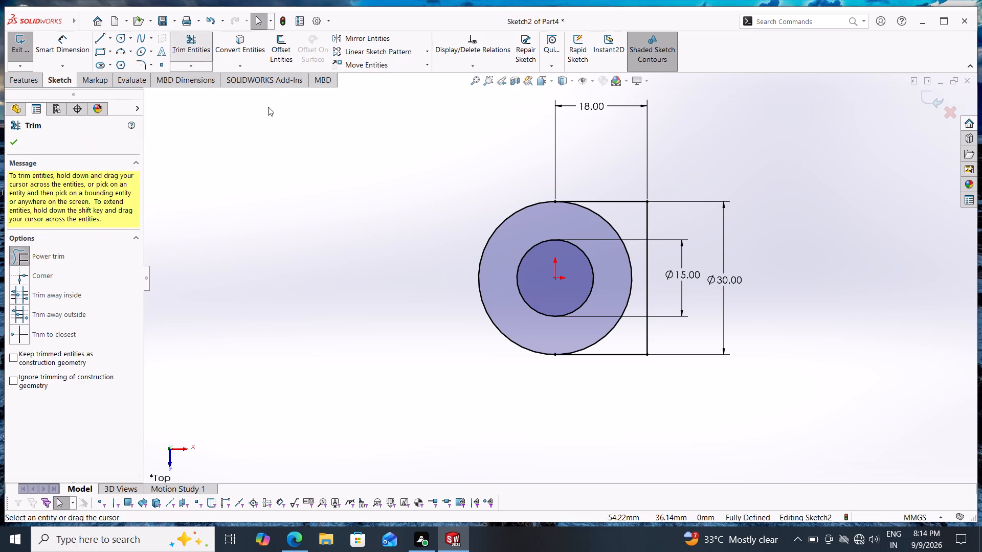
{"action": "left_click_drag", "start_coordinate": [626, 212], "coordinate": [611, 229]}
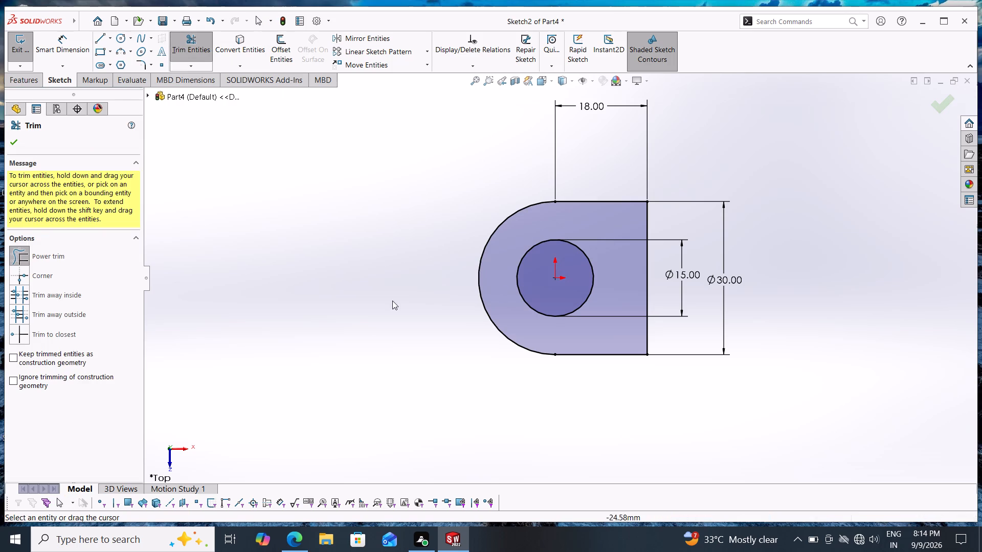
{"action": "left_click", "coordinate": [20, 134]}
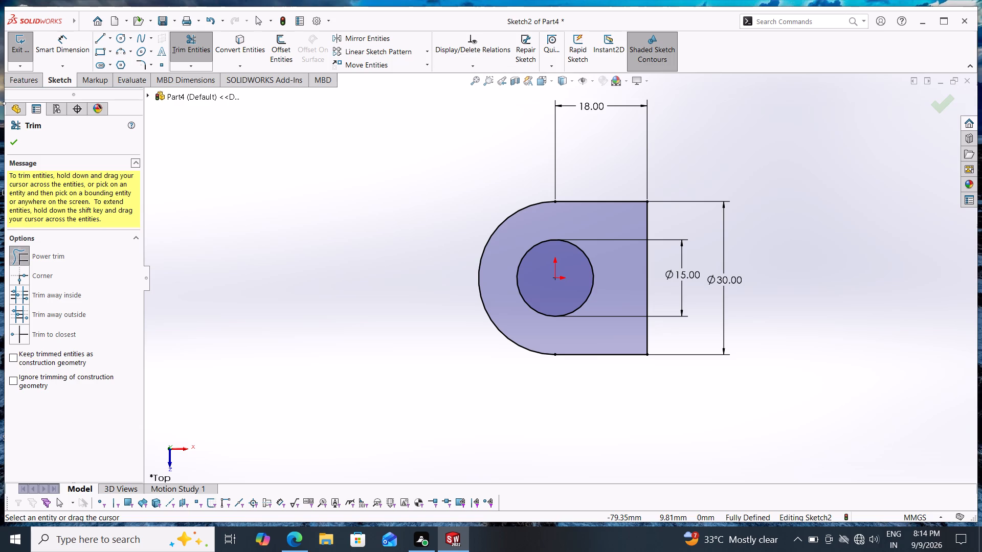
{"action": "left_click", "coordinate": [18, 141]}
Extrude the rounded profile with its centre hole as a 30 mm blind boss.
{"action": "left_click", "coordinate": [34, 81]}
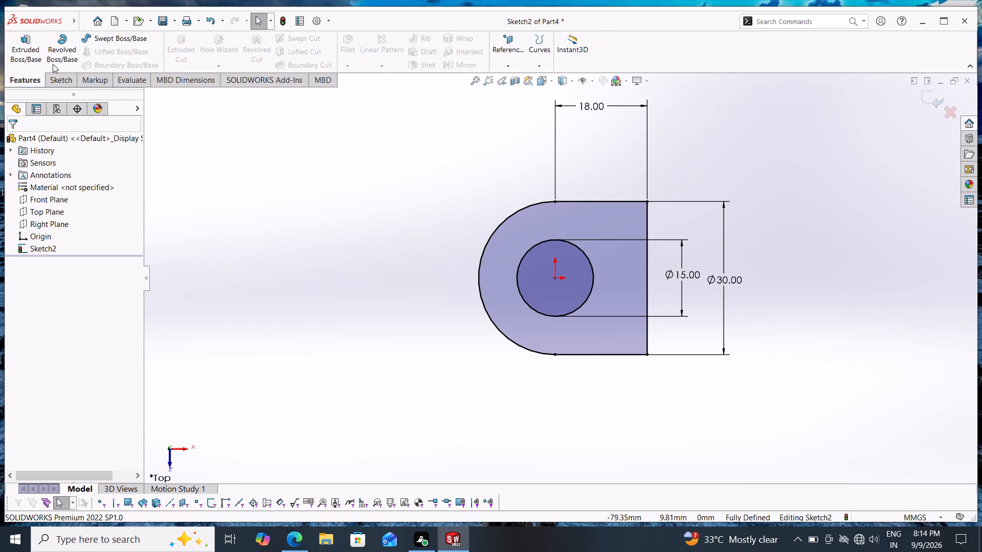
{"action": "left_click", "coordinate": [28, 45]}
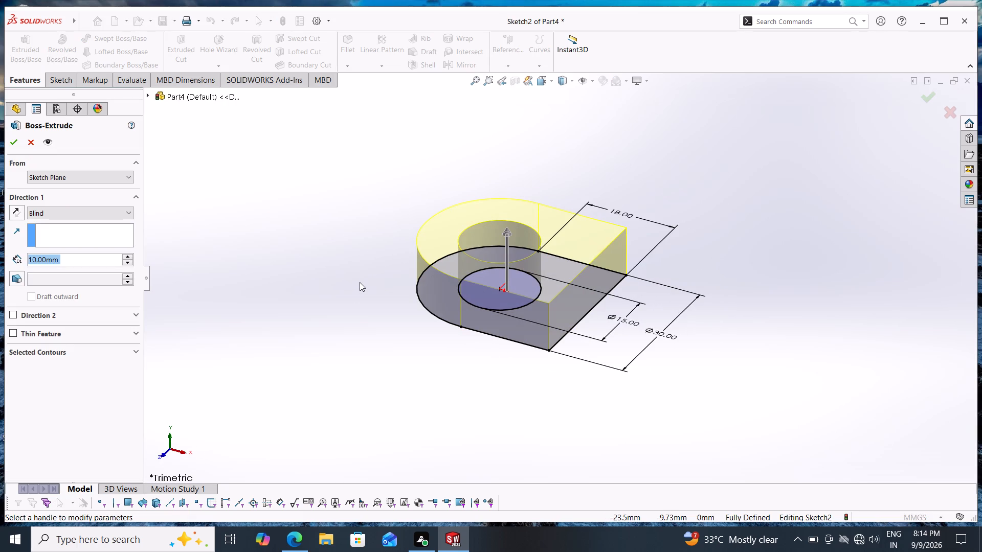
{"action": "type", "text": "30"}
{"action": "key", "text": "Return"}
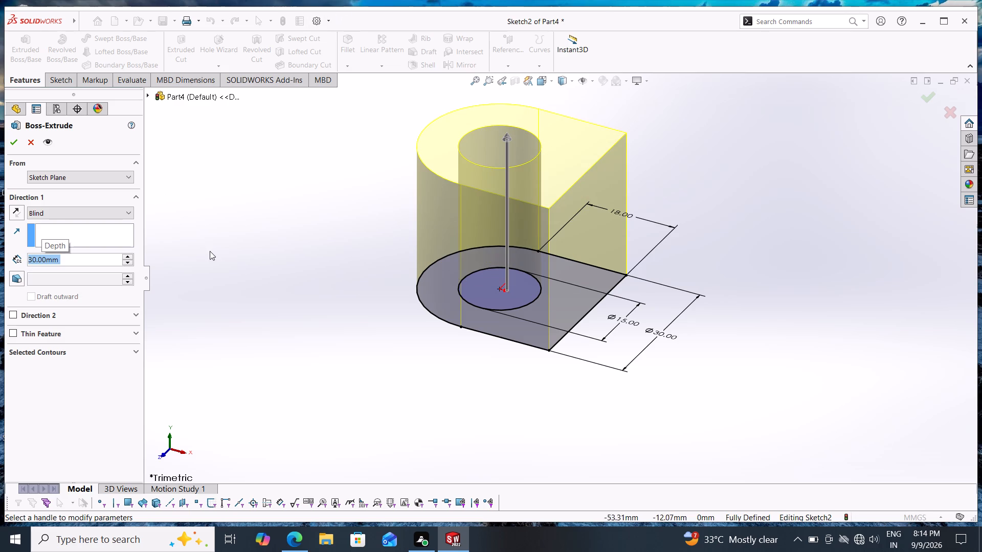
{"action": "left_click", "coordinate": [14, 141]}
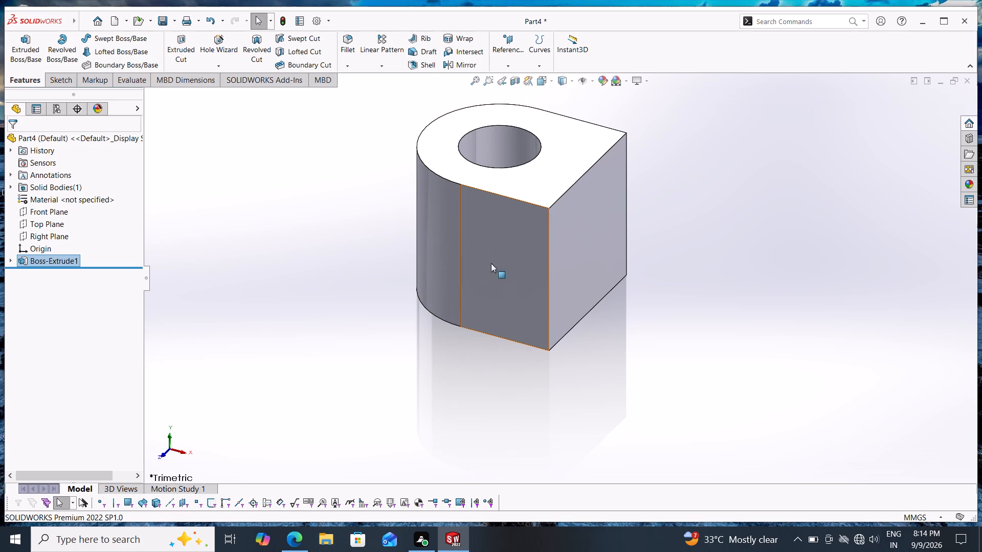
Start a sketch on the block's flat side face and draw a rectangle about 24 by 4.7 mm outward from its lower outer corner.
{"action": "left_click", "coordinate": [499, 292]}
{"action": "left_click", "coordinate": [544, 263]}
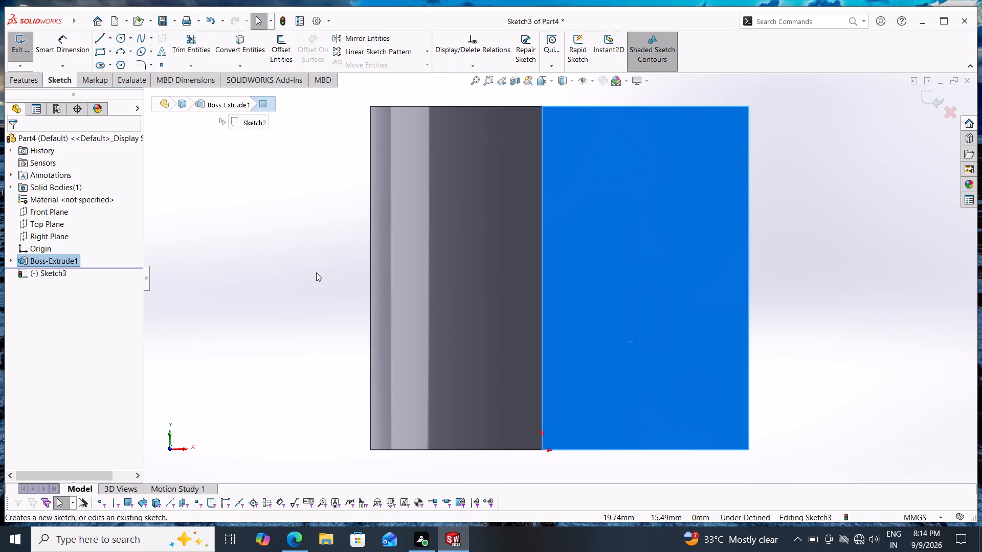
{"action": "key", "text": "Escape"}
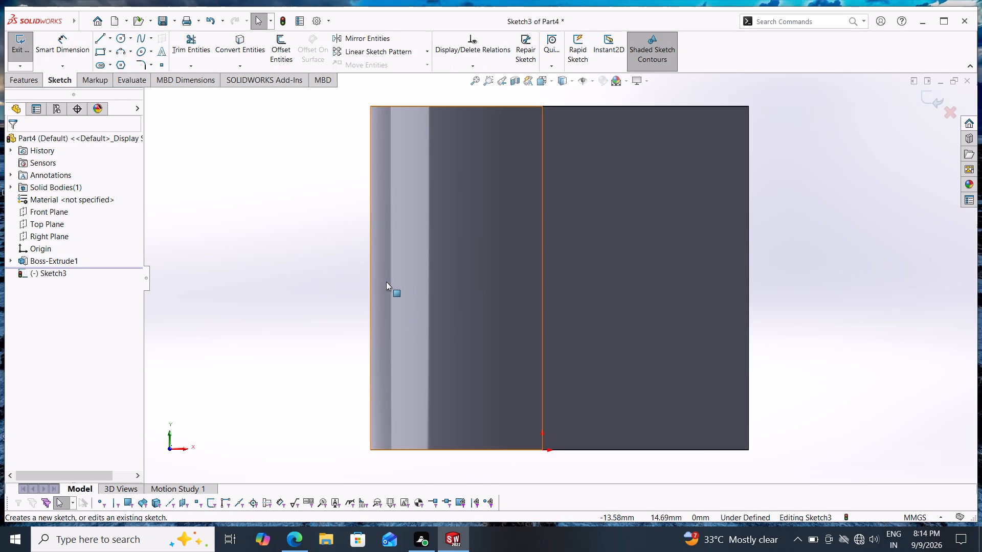
{"action": "scroll", "coordinate": [400, 274], "scroll_direction": "down", "scroll_amount": 3}
{"action": "scroll", "coordinate": [414, 268], "scroll_direction": "up", "scroll_amount": 6}
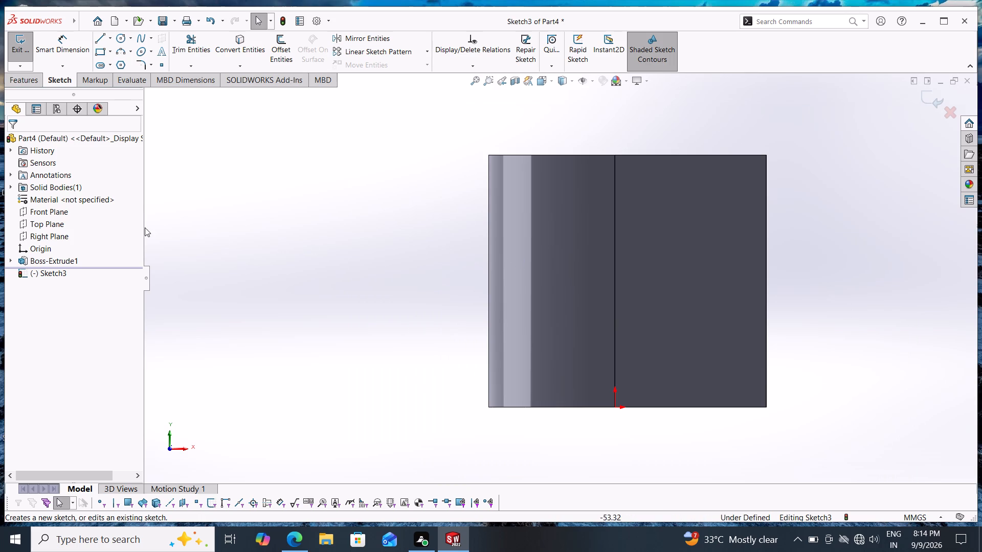
{"action": "left_click", "coordinate": [102, 49]}
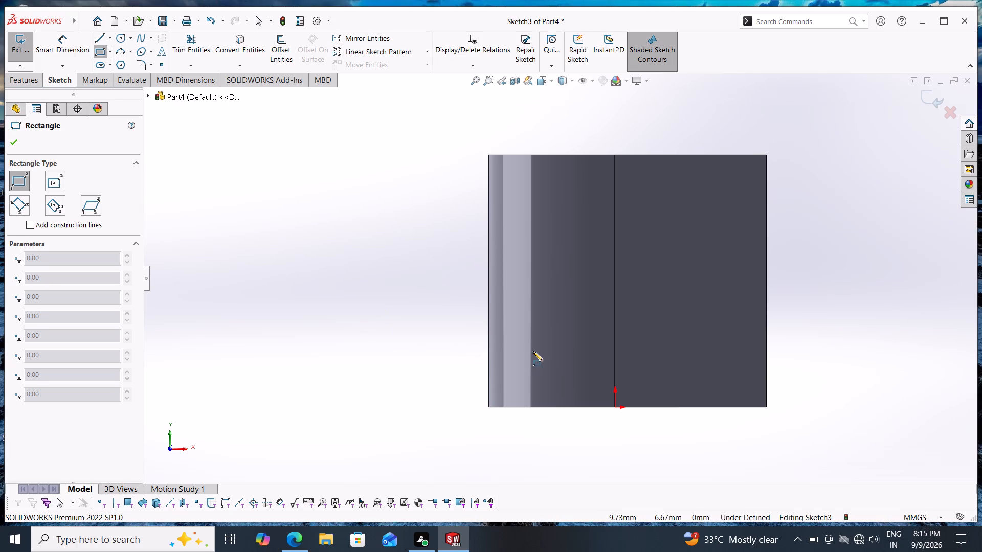
{"action": "left_click", "coordinate": [767, 408]}
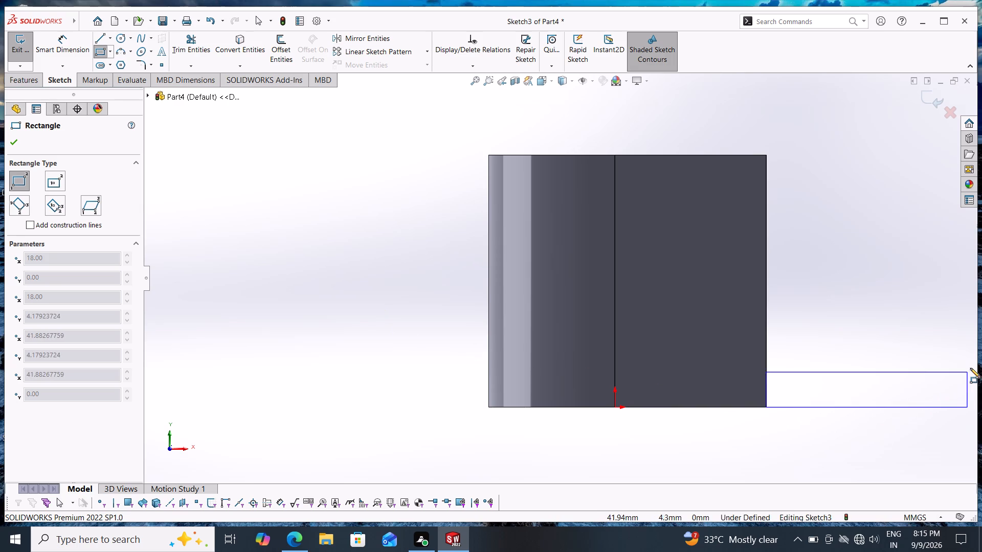
{"action": "left_click", "coordinate": [971, 367]}
Dimension the horizontal distance from the origin to the rectangle's far lower corner to 60 mm.
{"action": "scroll", "coordinate": [905, 374], "scroll_direction": "down", "scroll_amount": 3}
{"action": "scroll", "coordinate": [849, 379], "scroll_direction": "up", "scroll_amount": 1}
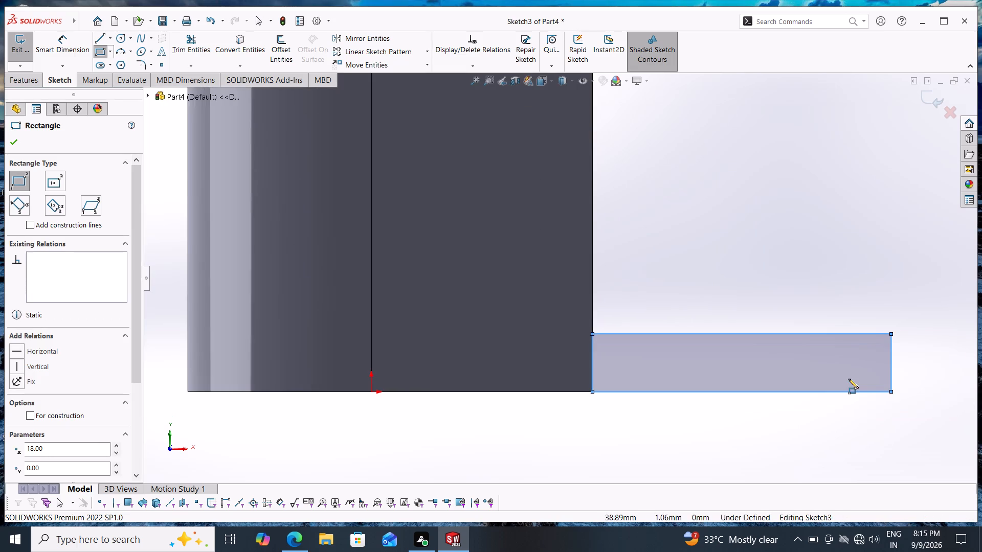
{"action": "scroll", "coordinate": [836, 374], "scroll_direction": "up", "scroll_amount": 3}
{"action": "scroll", "coordinate": [566, 375], "scroll_direction": "up", "scroll_amount": 2}
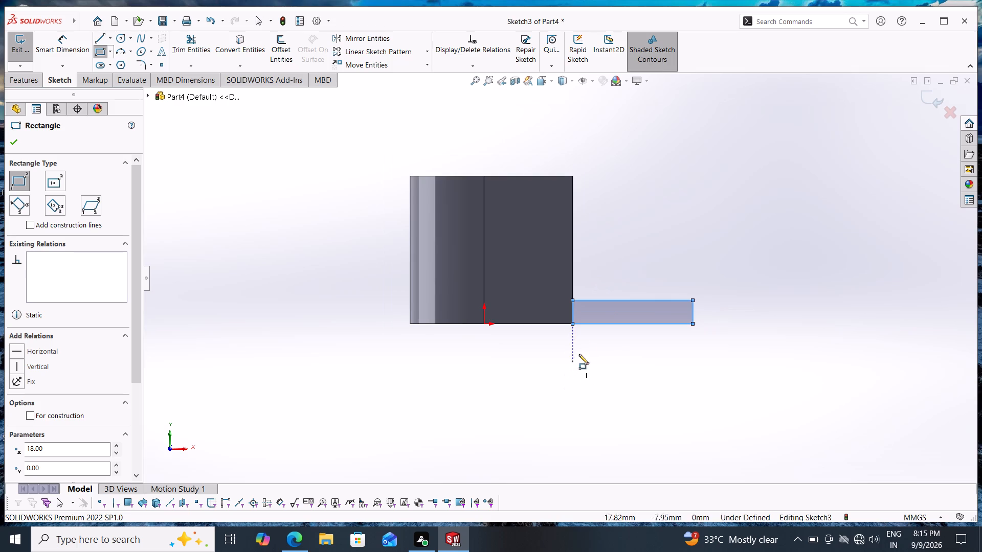
{"action": "scroll", "coordinate": [591, 326], "scroll_direction": "down", "scroll_amount": 3}
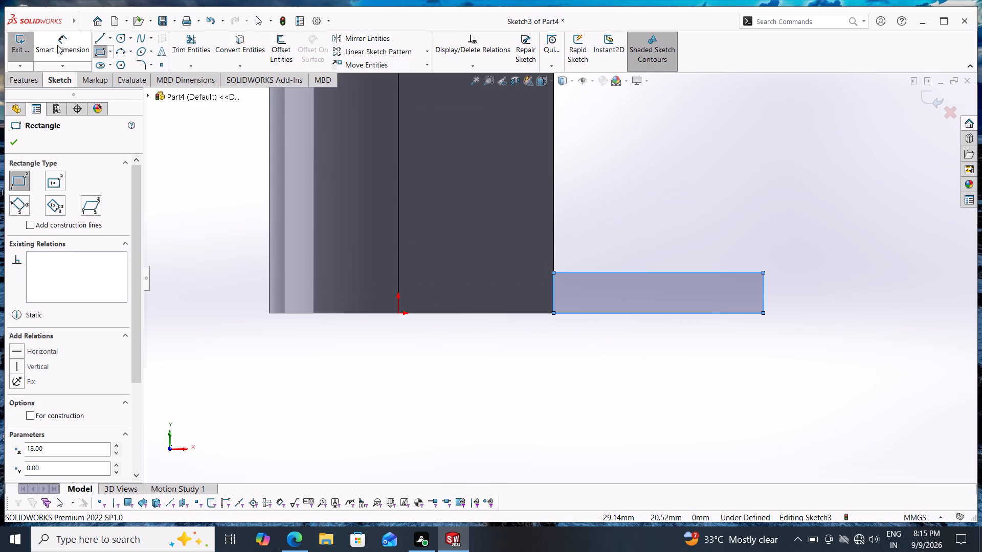
{"action": "left_click", "coordinate": [70, 45]}
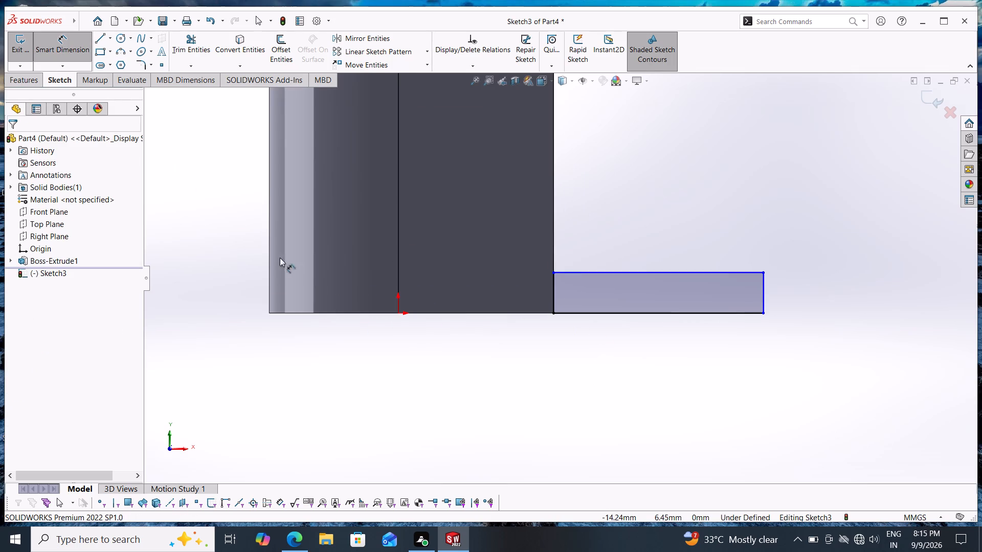
{"action": "left_click", "coordinate": [399, 315]}
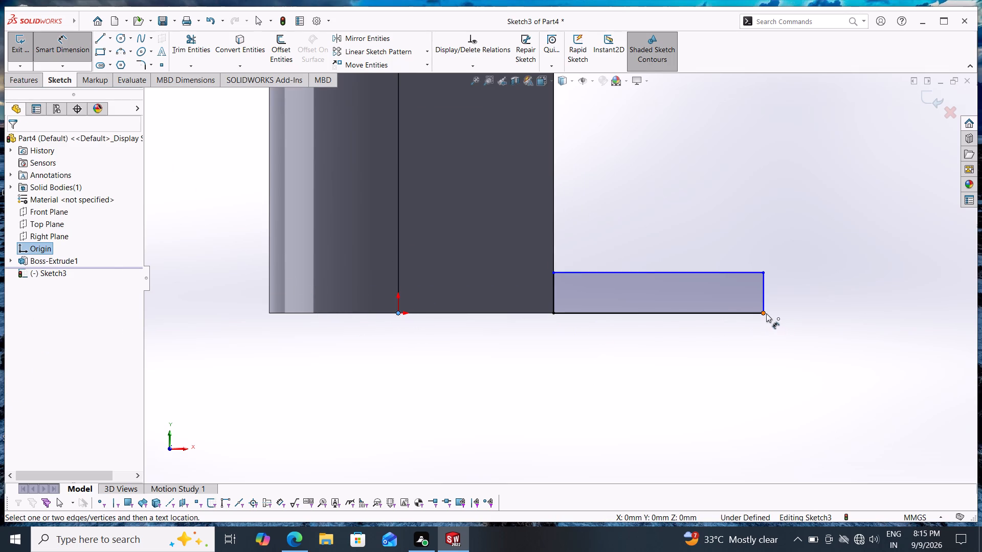
{"action": "left_click_drag", "start_coordinate": [766, 313], "coordinate": [758, 316]}
{"action": "left_click", "coordinate": [583, 367]}
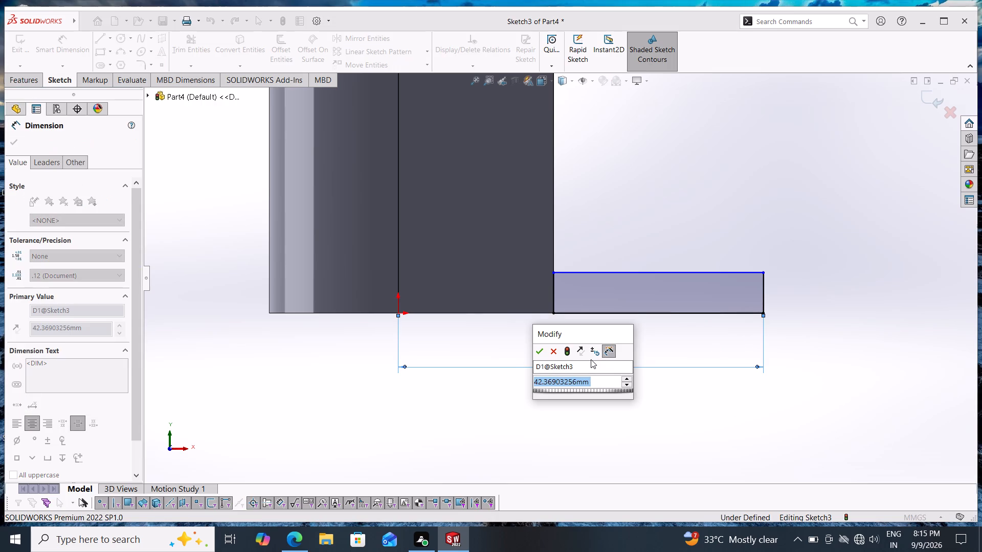
{"action": "type", "text": "60"}
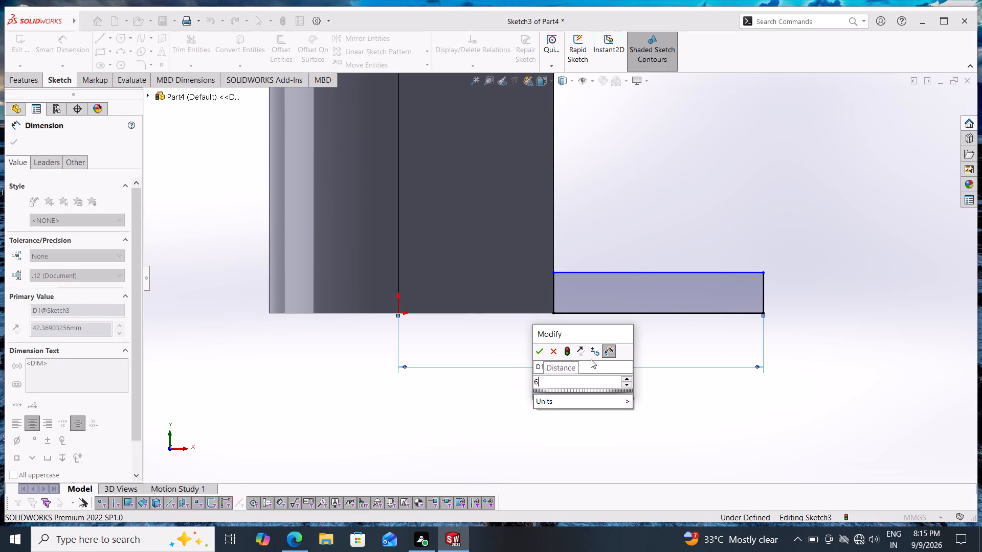
{"action": "key", "text": "Return"}
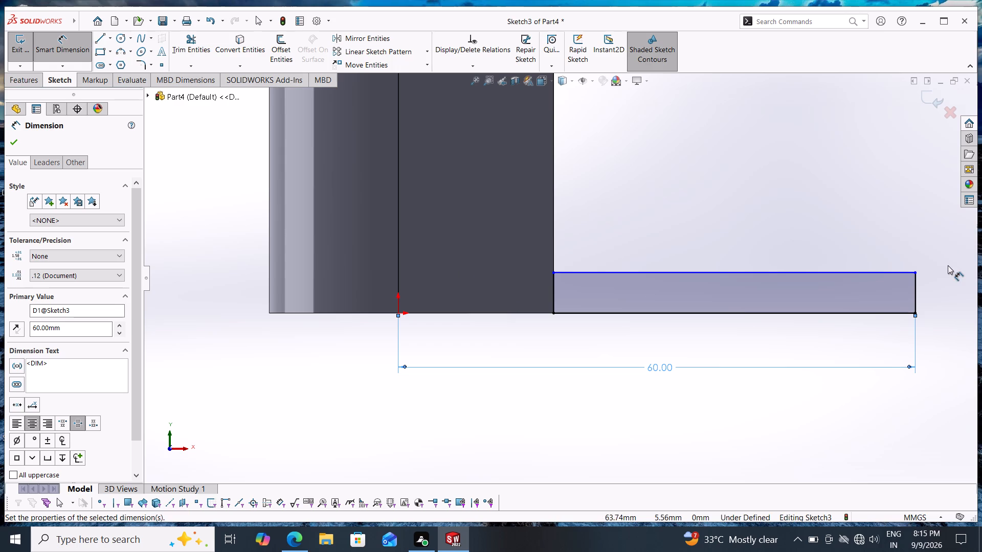
Dimension the rectangle's height to 9 mm and finish dimensioning.
{"action": "left_click", "coordinate": [918, 290]}
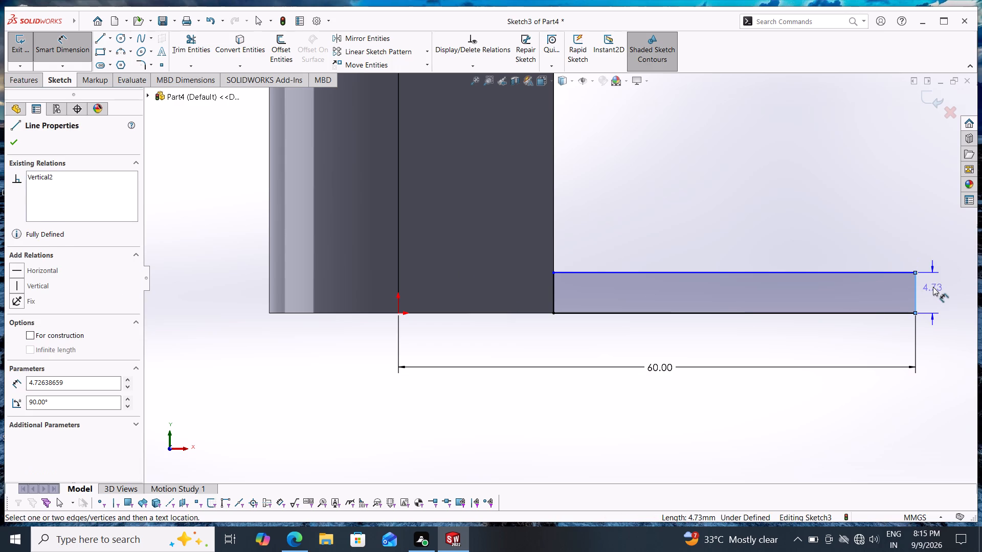
{"action": "left_click", "coordinate": [933, 287]}
{"action": "key", "text": "9"}
{"action": "key", "text": "Return"}
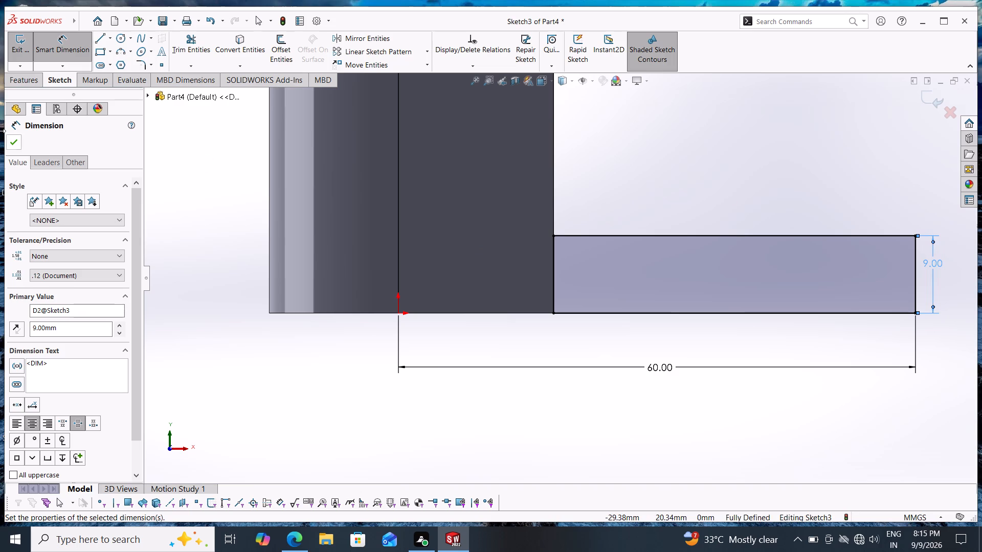
{"action": "left_click", "coordinate": [9, 143]}
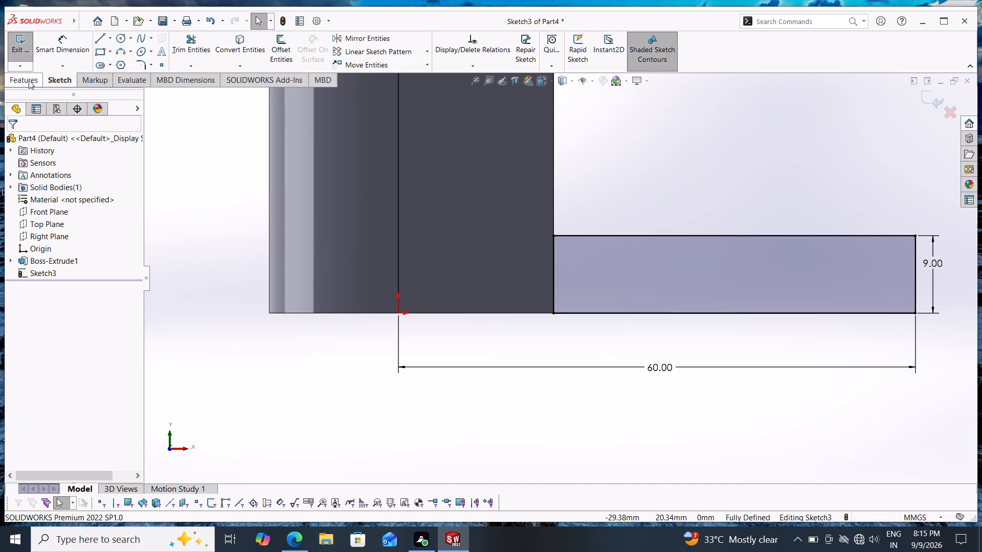
Extrude the rectangle Up To Surface to the block's opposite flat side face, merging it with the body.
{"action": "left_click", "coordinate": [30, 79]}
{"action": "left_click", "coordinate": [33, 60]}
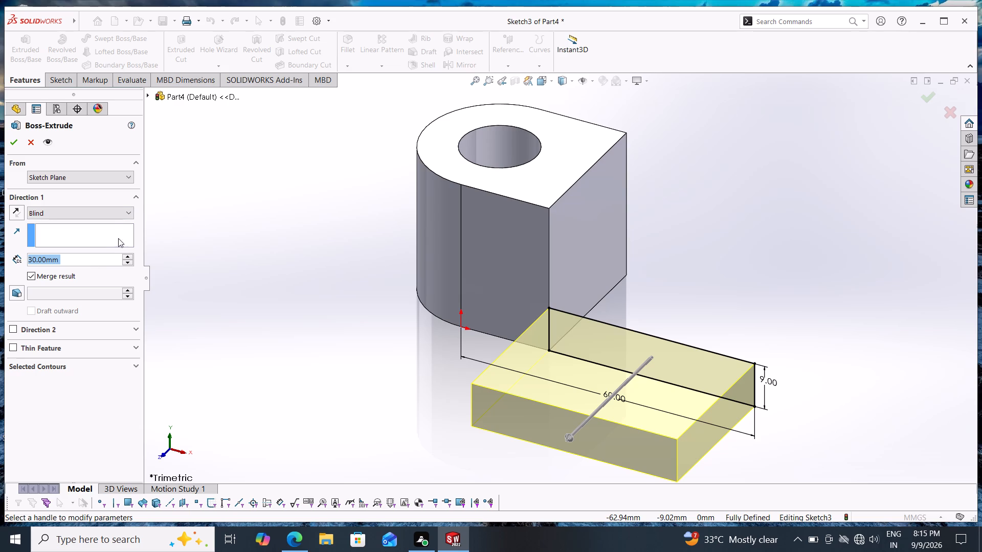
{"action": "left_click", "coordinate": [127, 216]}
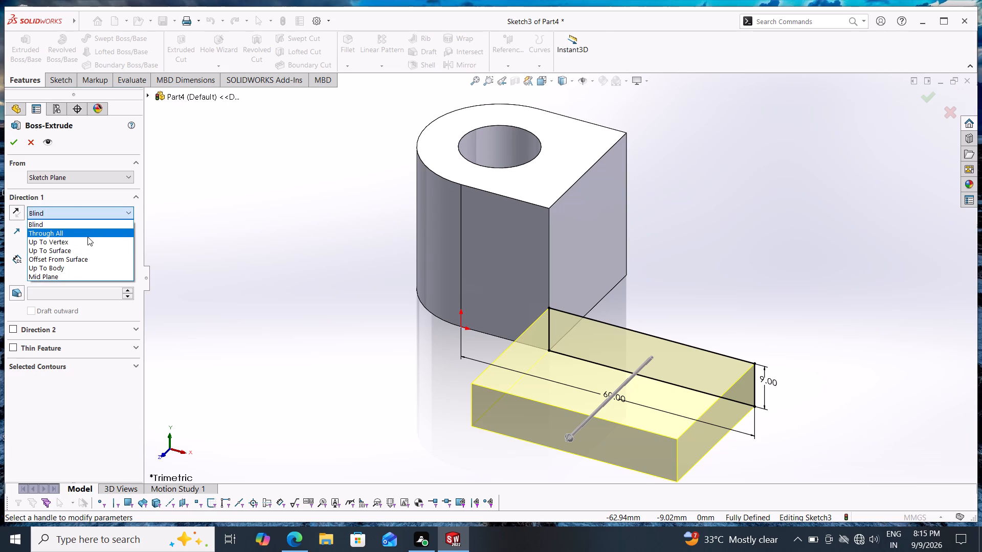
{"action": "left_click", "coordinate": [81, 246]}
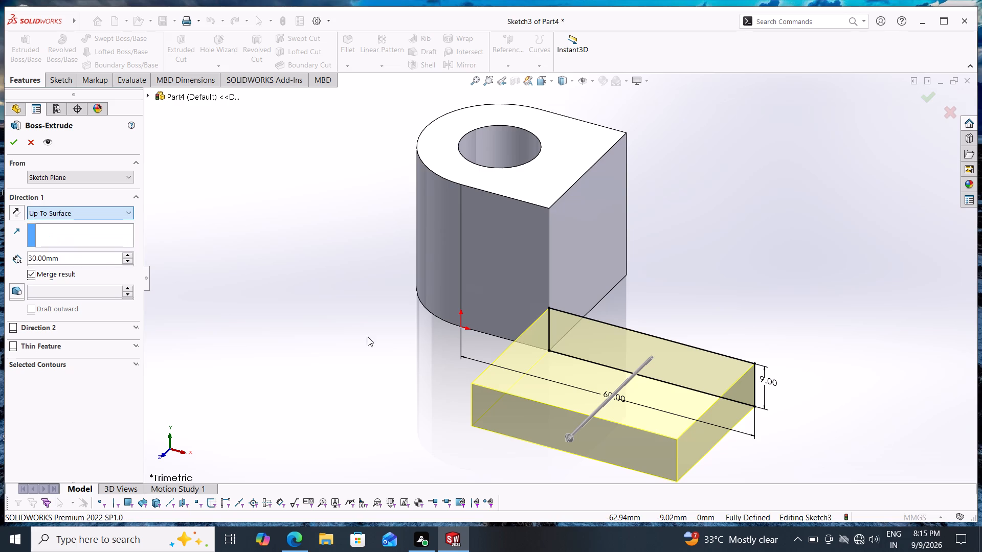
{"action": "middle_click_drag", "start_coordinate": [722, 271], "coordinate": [619, 336]}
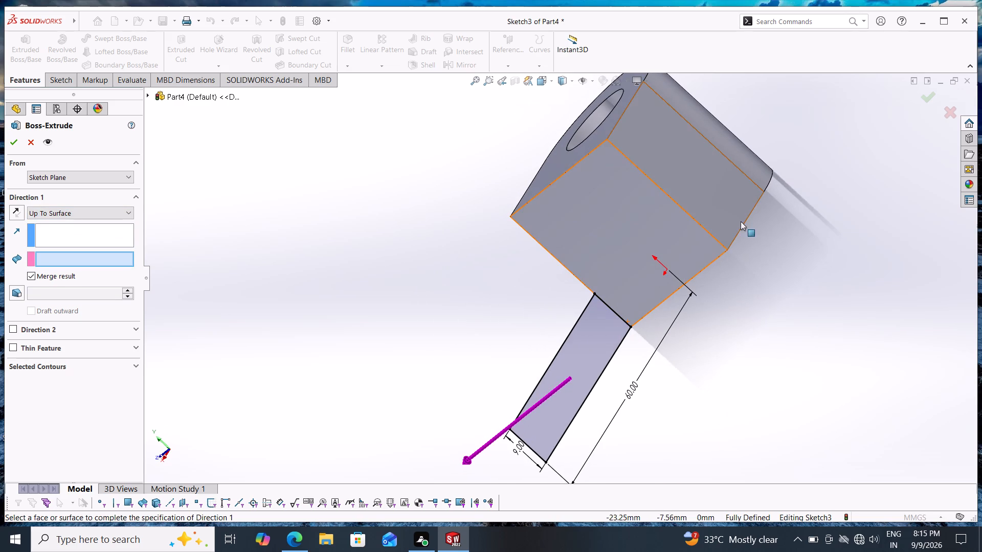
{"action": "left_click", "coordinate": [728, 223]}
{"action": "middle_click_drag", "start_coordinate": [466, 300], "coordinate": [484, 305]}
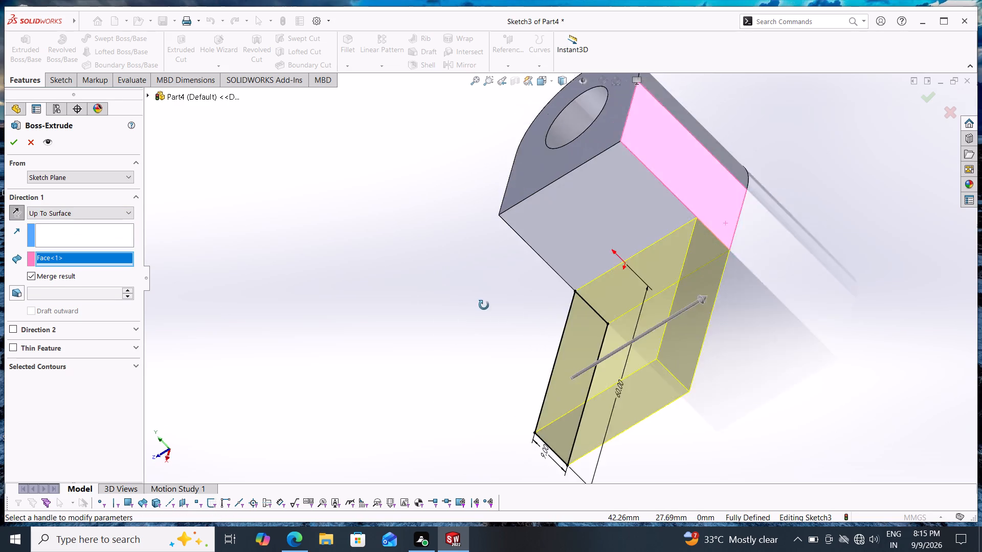
{"action": "middle_click_drag", "start_coordinate": [484, 305], "coordinate": [513, 299]}
{"action": "scroll", "coordinate": [513, 299], "scroll_direction": "down", "scroll_amount": 1}
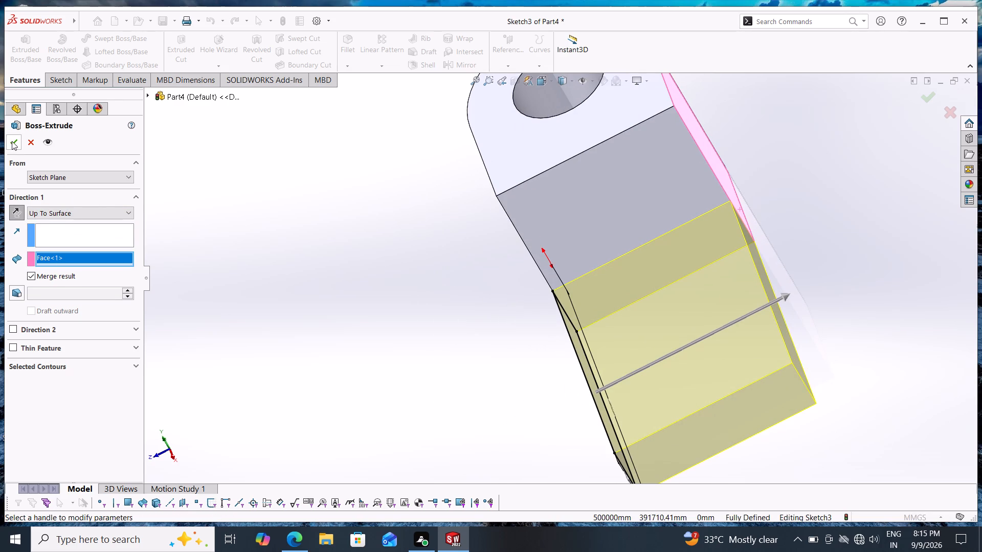
{"action": "left_click", "coordinate": [12, 141]}
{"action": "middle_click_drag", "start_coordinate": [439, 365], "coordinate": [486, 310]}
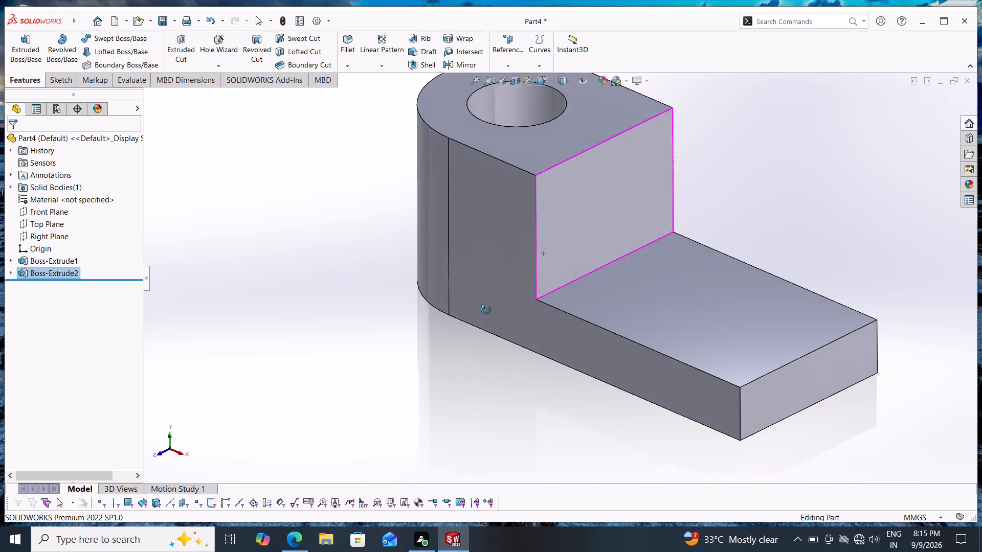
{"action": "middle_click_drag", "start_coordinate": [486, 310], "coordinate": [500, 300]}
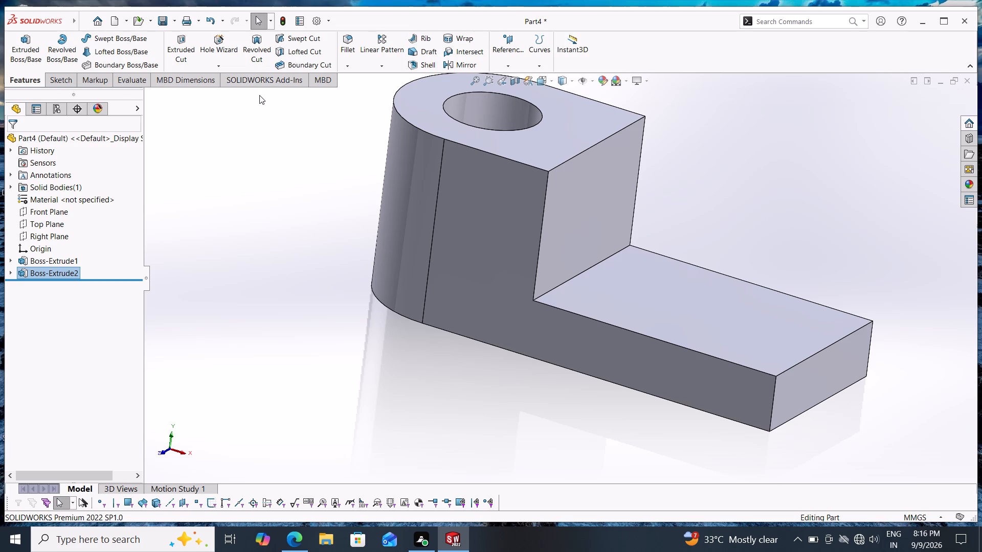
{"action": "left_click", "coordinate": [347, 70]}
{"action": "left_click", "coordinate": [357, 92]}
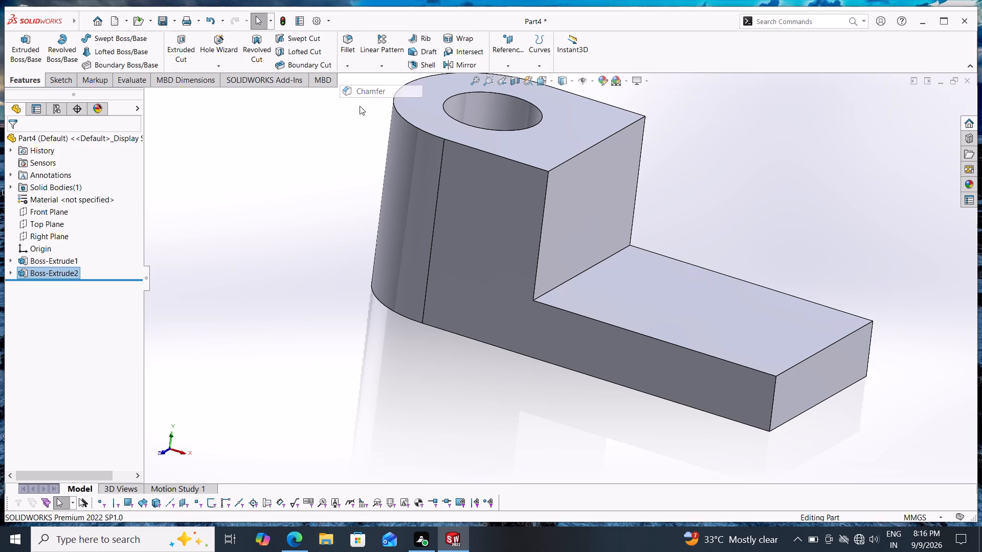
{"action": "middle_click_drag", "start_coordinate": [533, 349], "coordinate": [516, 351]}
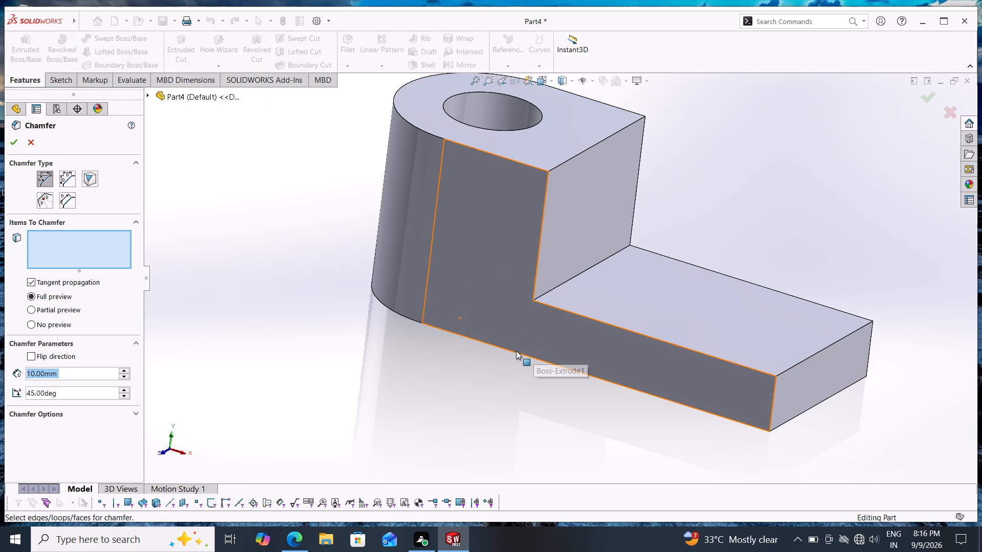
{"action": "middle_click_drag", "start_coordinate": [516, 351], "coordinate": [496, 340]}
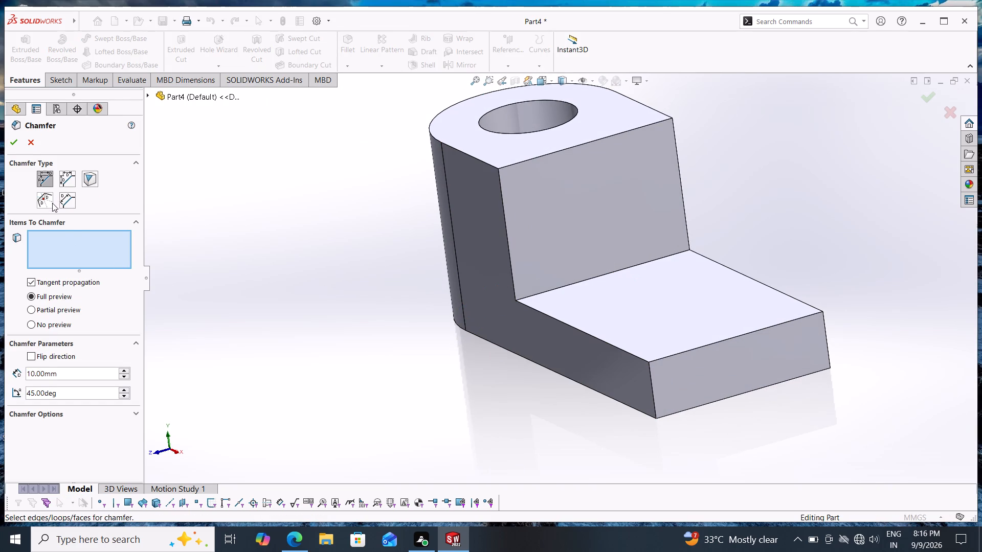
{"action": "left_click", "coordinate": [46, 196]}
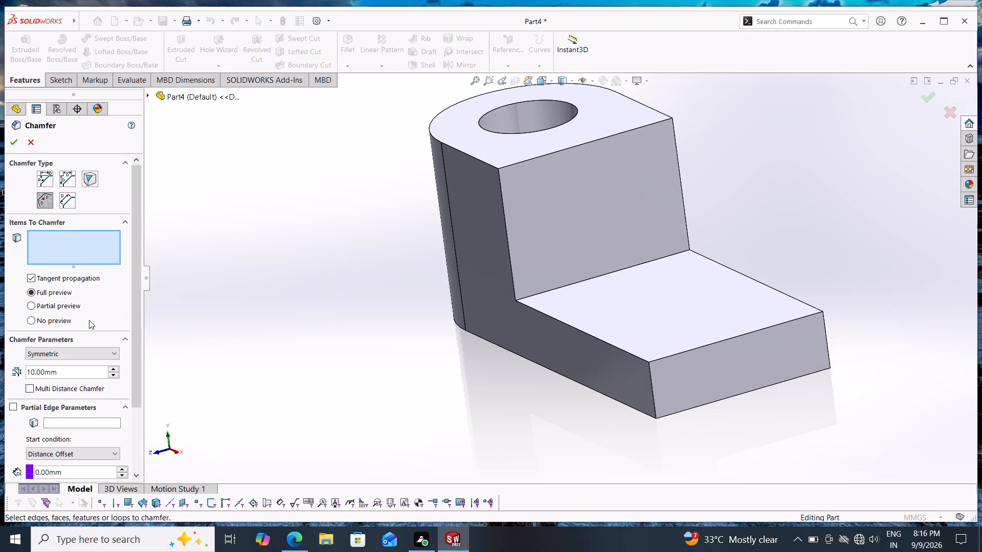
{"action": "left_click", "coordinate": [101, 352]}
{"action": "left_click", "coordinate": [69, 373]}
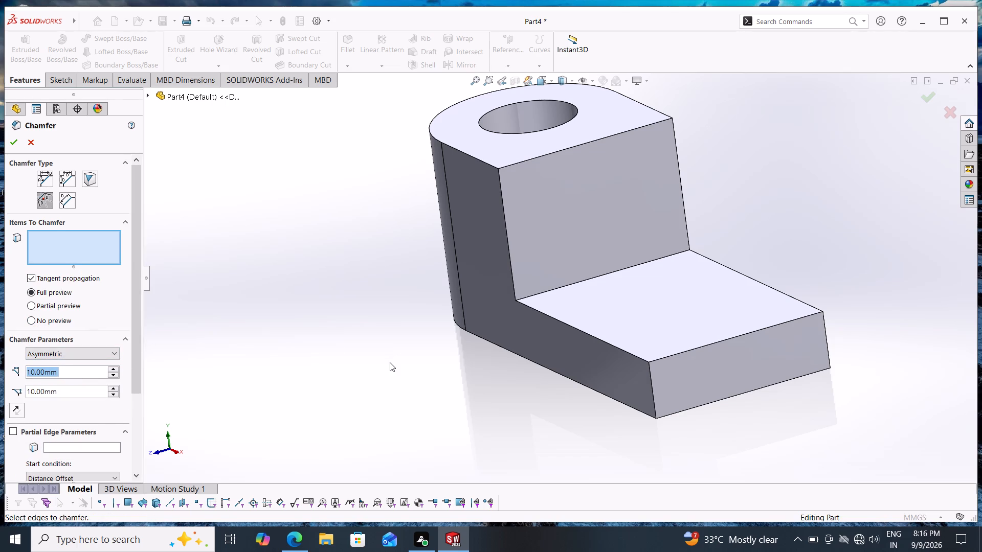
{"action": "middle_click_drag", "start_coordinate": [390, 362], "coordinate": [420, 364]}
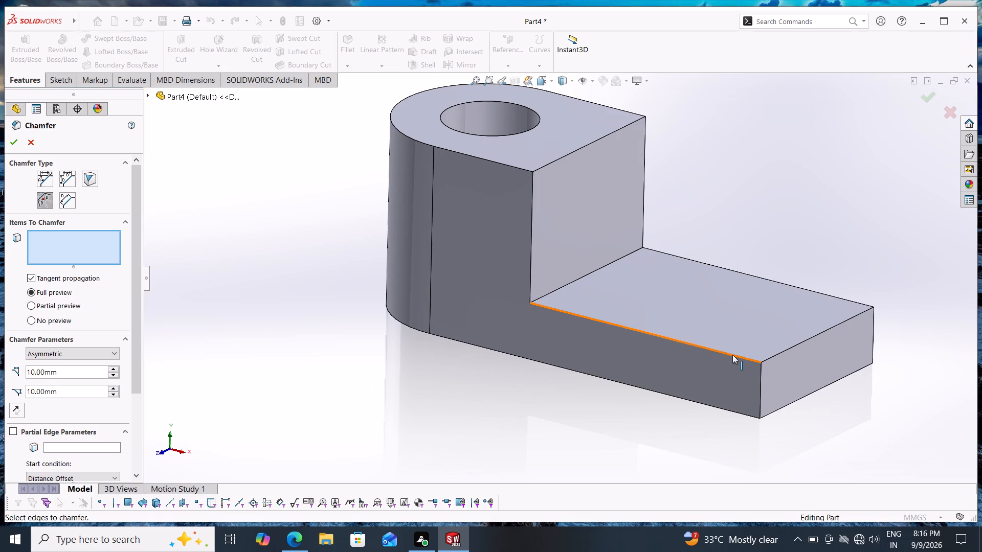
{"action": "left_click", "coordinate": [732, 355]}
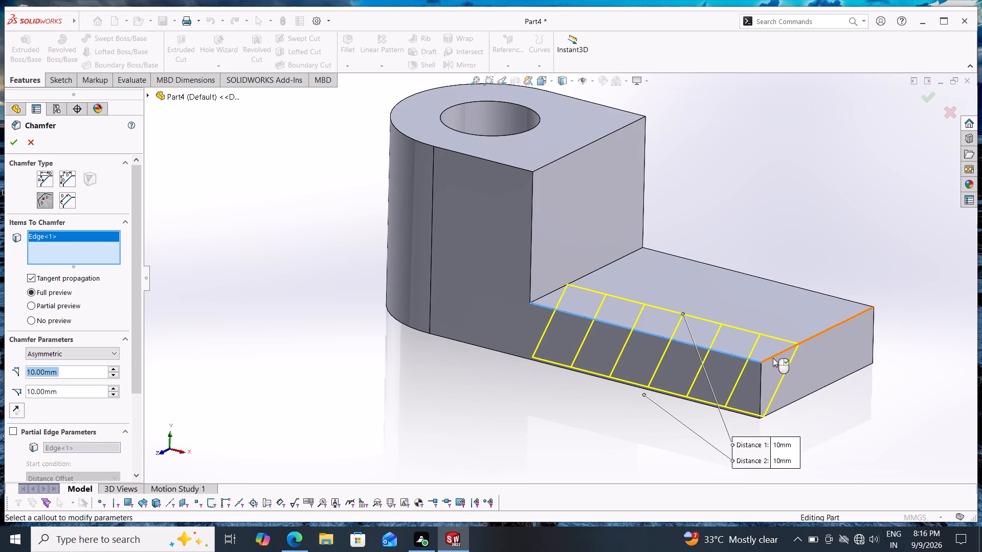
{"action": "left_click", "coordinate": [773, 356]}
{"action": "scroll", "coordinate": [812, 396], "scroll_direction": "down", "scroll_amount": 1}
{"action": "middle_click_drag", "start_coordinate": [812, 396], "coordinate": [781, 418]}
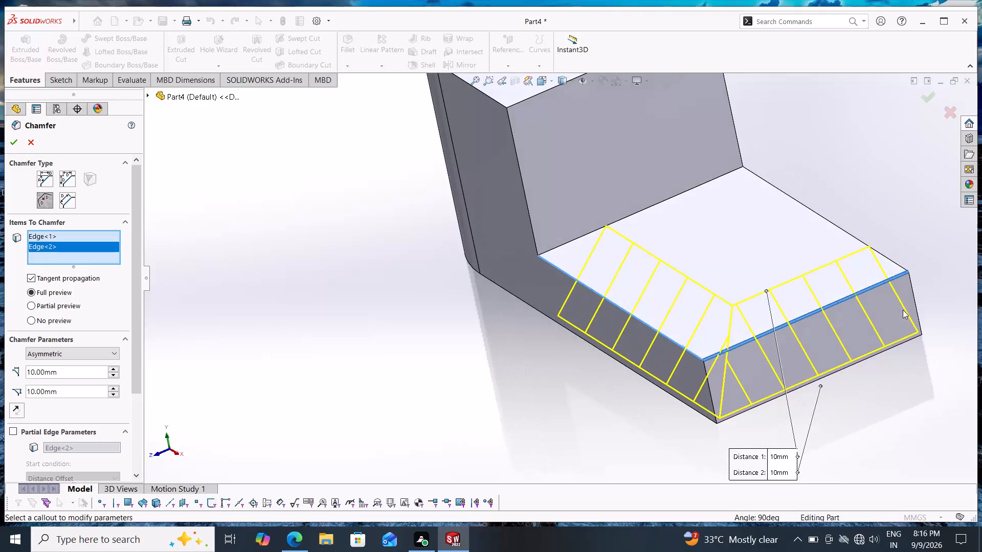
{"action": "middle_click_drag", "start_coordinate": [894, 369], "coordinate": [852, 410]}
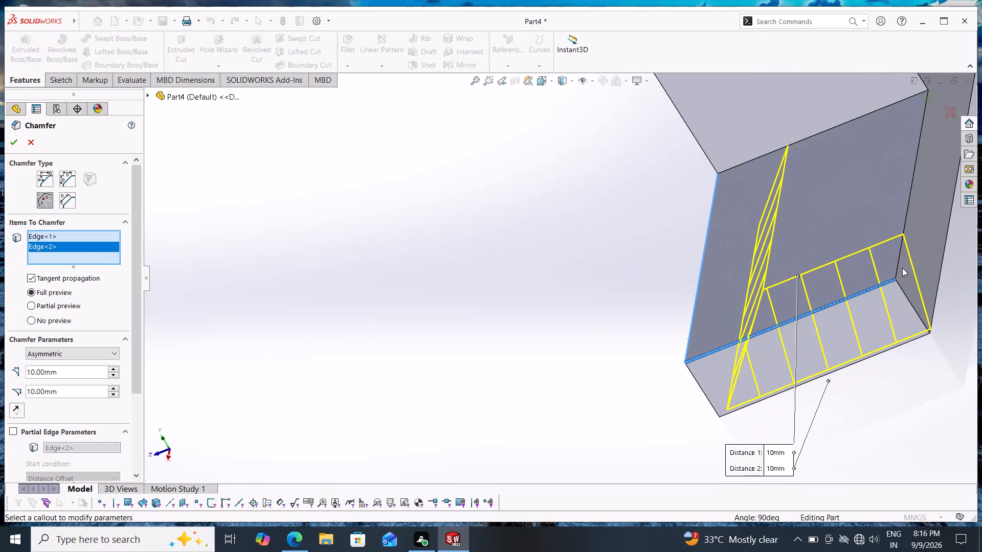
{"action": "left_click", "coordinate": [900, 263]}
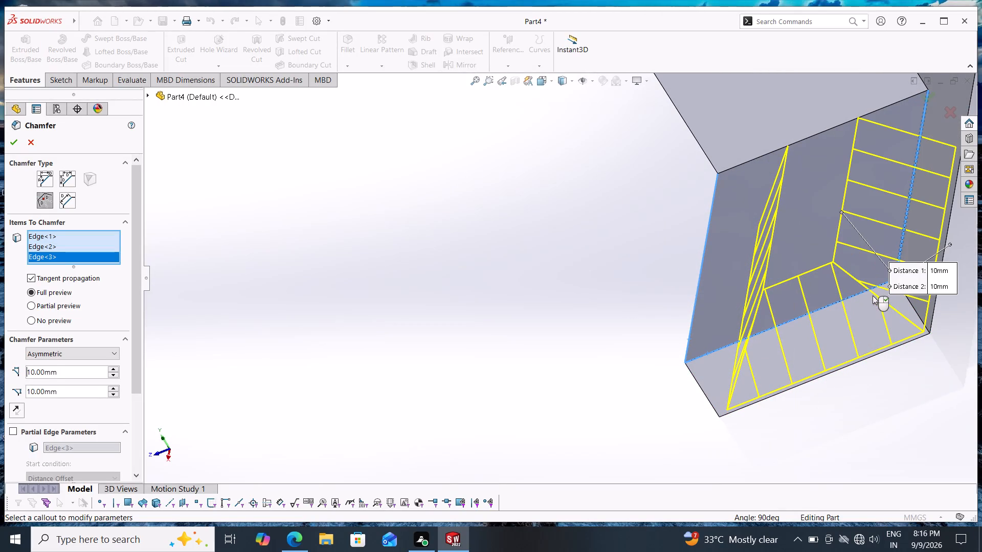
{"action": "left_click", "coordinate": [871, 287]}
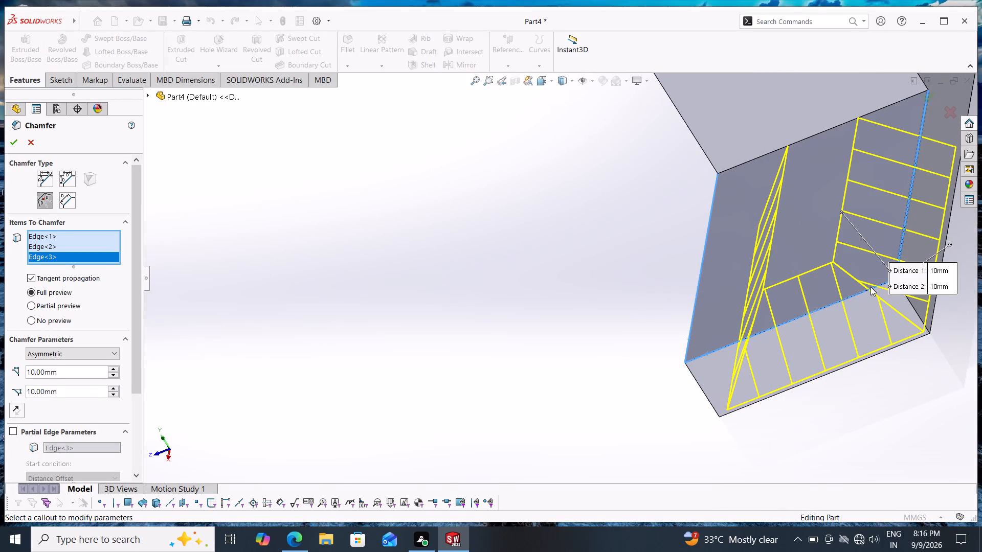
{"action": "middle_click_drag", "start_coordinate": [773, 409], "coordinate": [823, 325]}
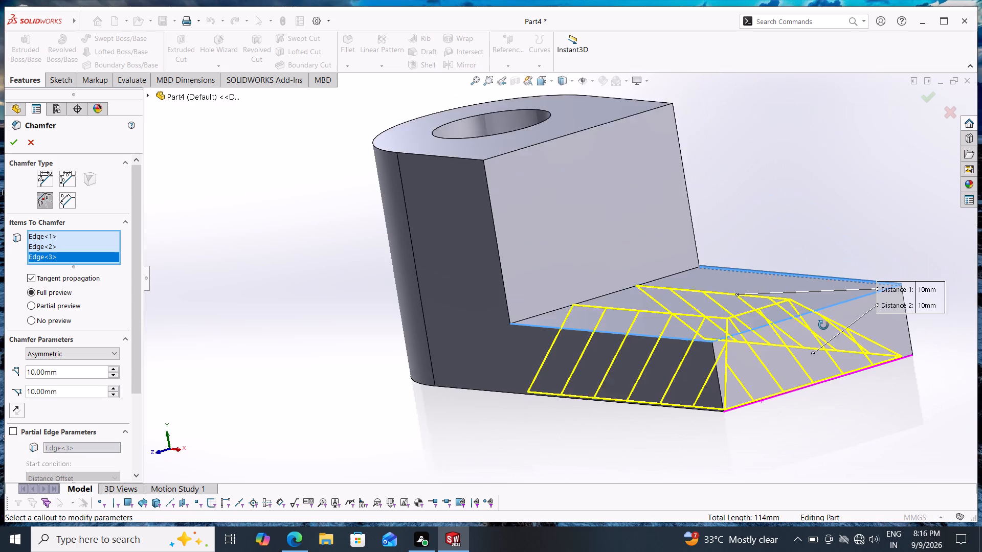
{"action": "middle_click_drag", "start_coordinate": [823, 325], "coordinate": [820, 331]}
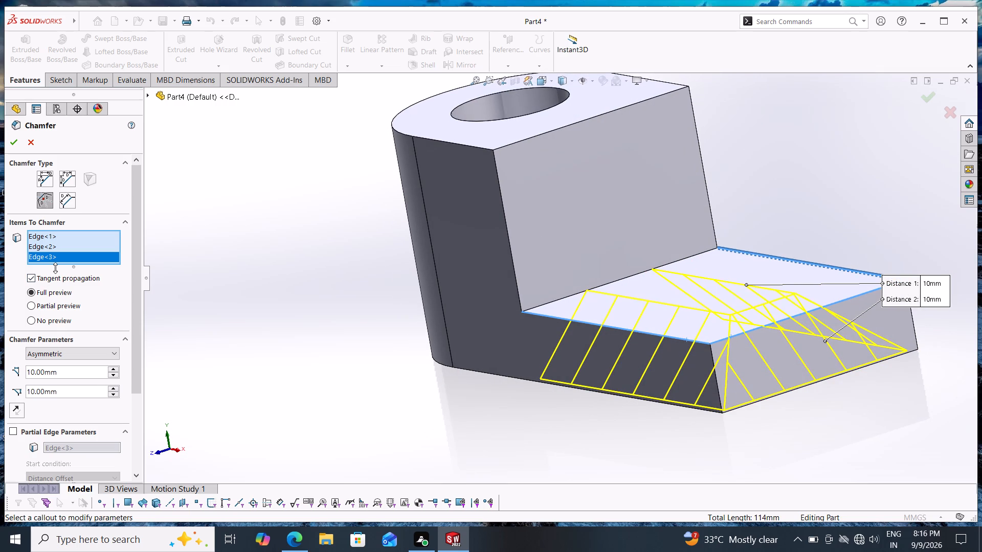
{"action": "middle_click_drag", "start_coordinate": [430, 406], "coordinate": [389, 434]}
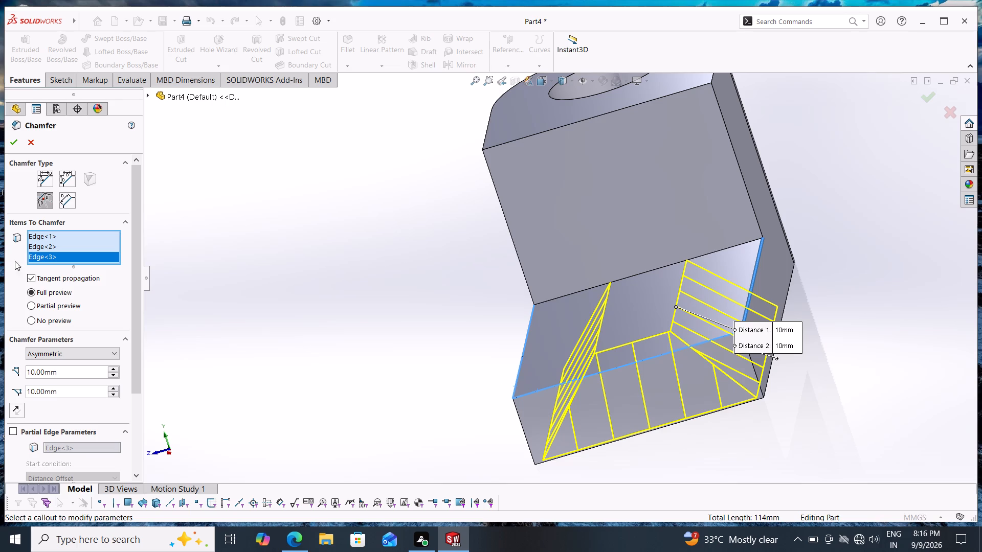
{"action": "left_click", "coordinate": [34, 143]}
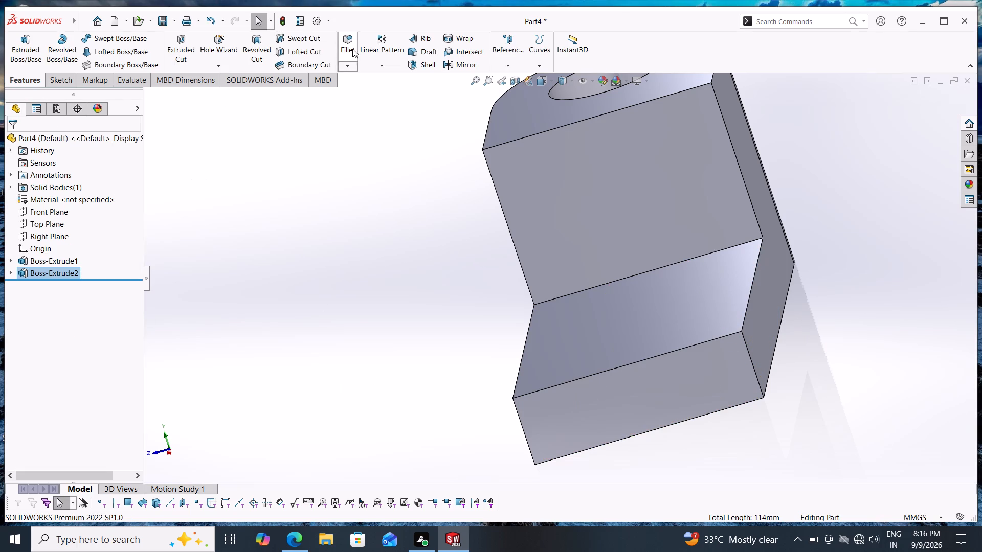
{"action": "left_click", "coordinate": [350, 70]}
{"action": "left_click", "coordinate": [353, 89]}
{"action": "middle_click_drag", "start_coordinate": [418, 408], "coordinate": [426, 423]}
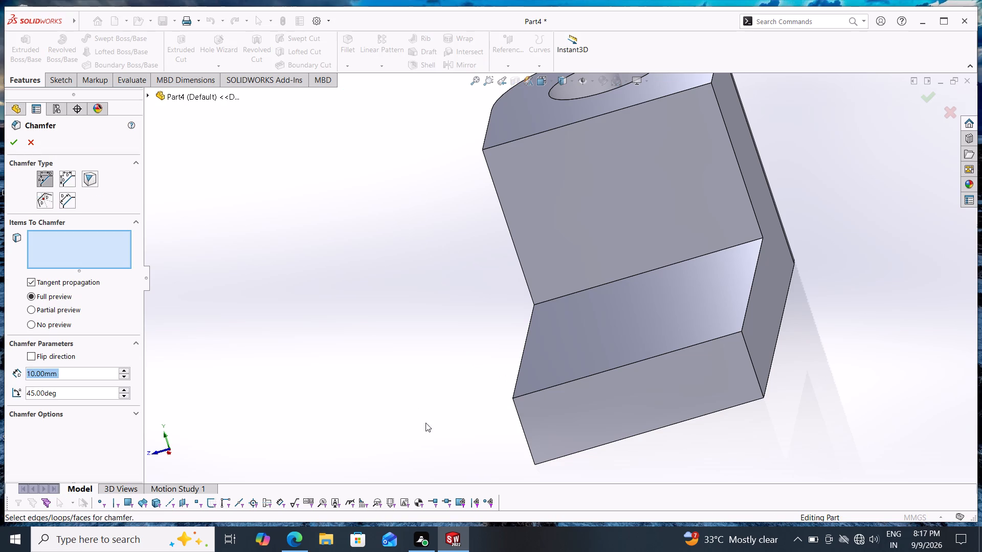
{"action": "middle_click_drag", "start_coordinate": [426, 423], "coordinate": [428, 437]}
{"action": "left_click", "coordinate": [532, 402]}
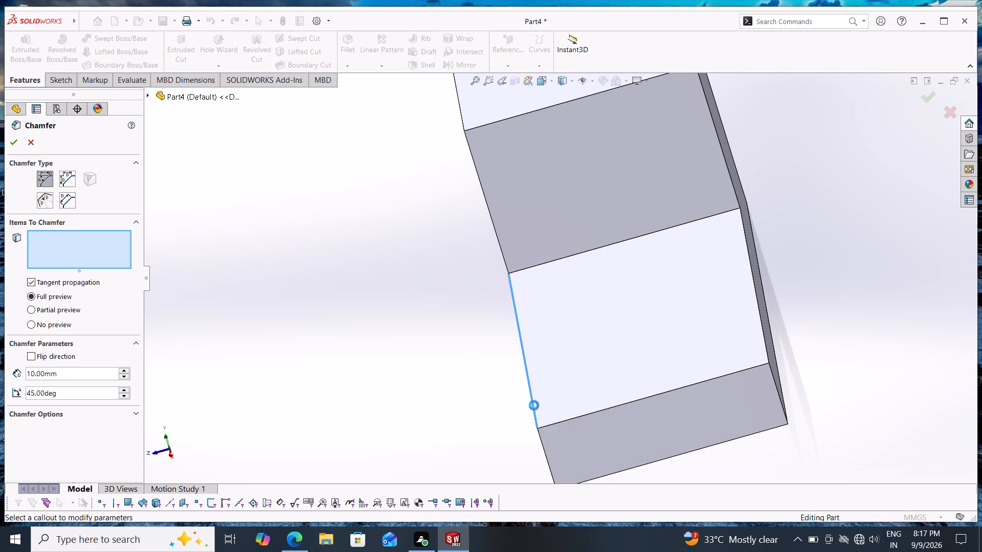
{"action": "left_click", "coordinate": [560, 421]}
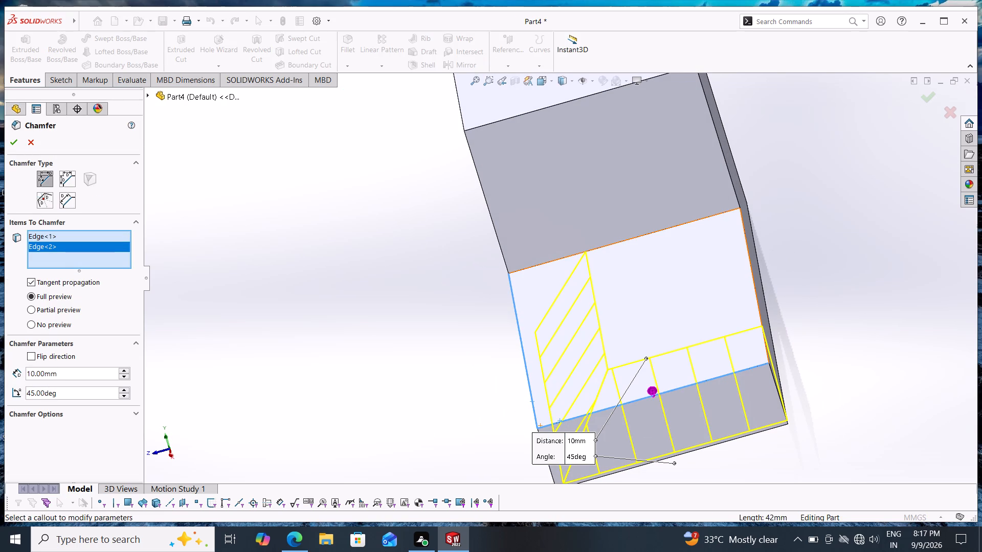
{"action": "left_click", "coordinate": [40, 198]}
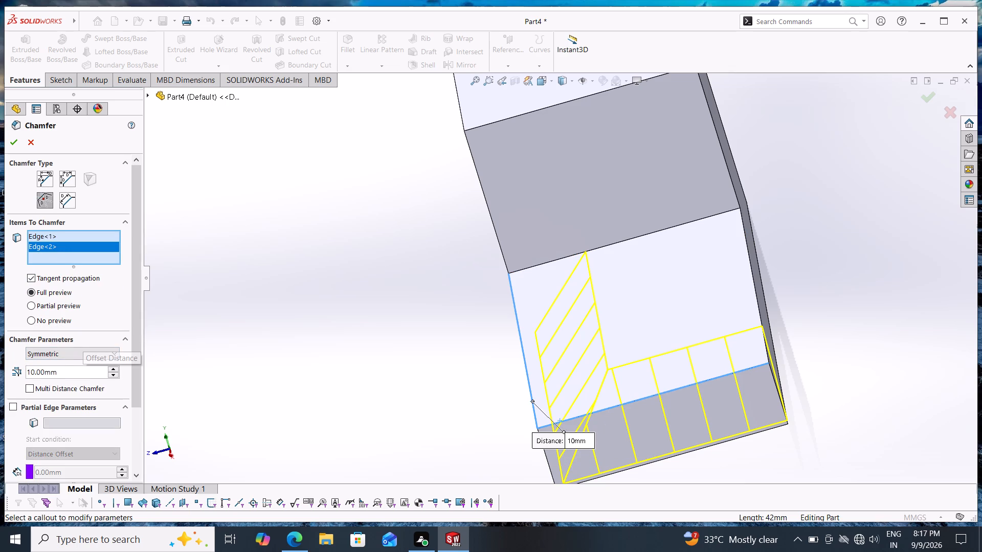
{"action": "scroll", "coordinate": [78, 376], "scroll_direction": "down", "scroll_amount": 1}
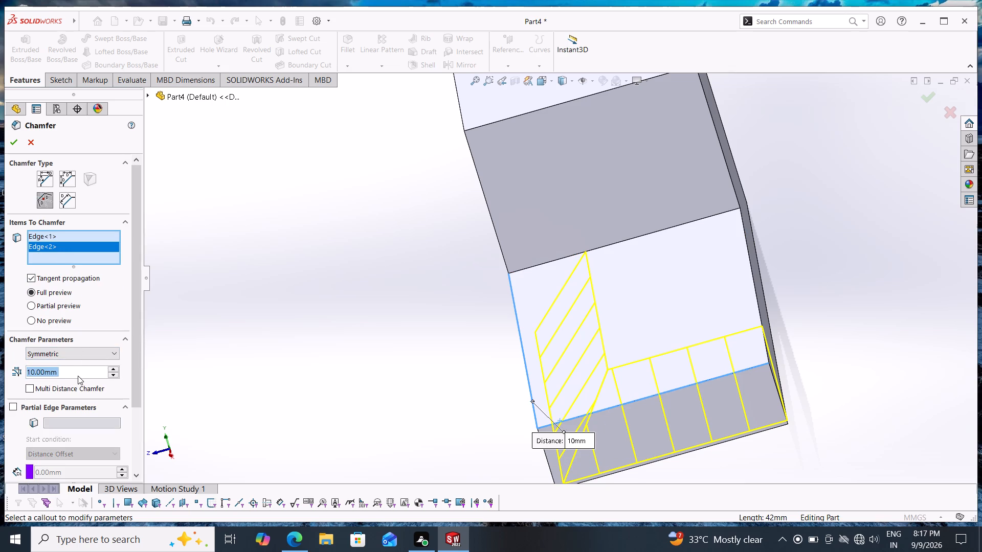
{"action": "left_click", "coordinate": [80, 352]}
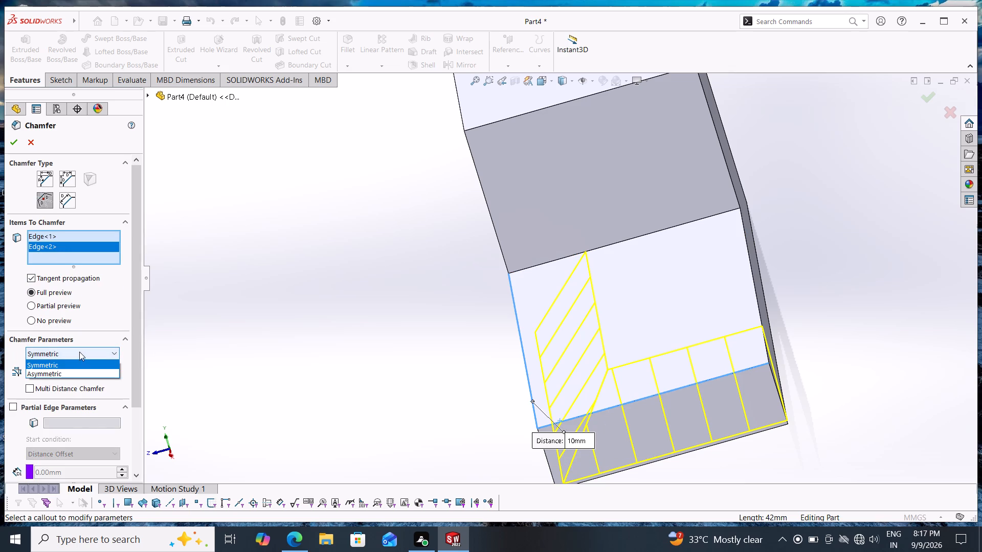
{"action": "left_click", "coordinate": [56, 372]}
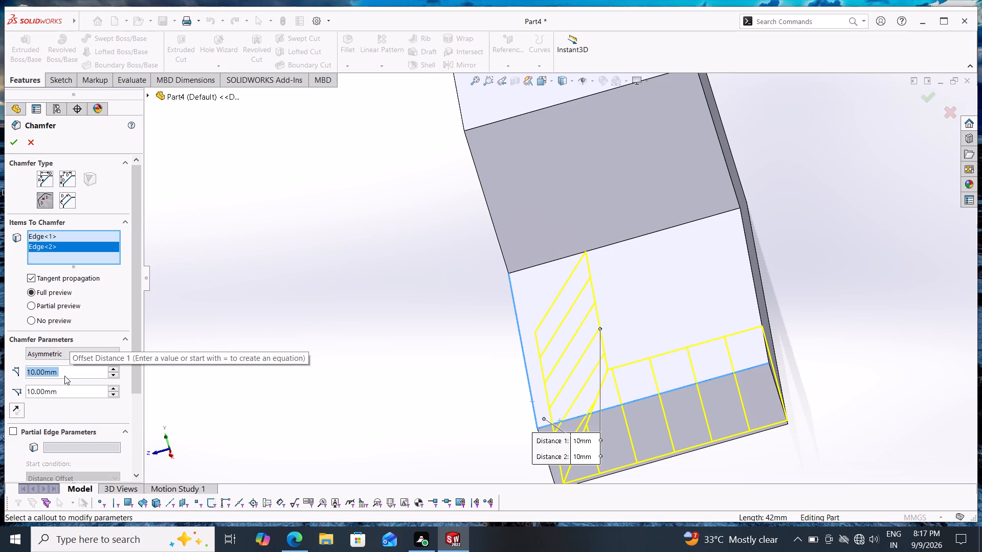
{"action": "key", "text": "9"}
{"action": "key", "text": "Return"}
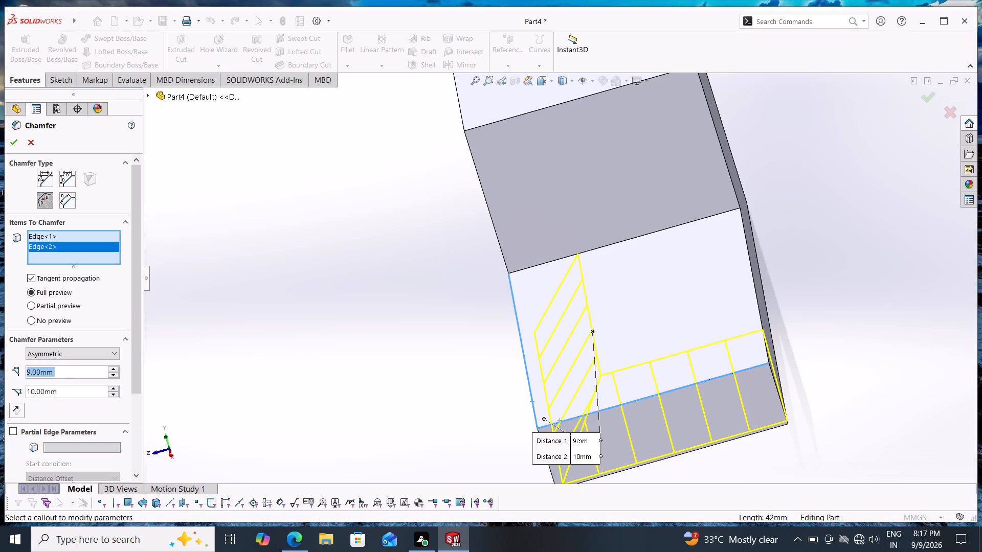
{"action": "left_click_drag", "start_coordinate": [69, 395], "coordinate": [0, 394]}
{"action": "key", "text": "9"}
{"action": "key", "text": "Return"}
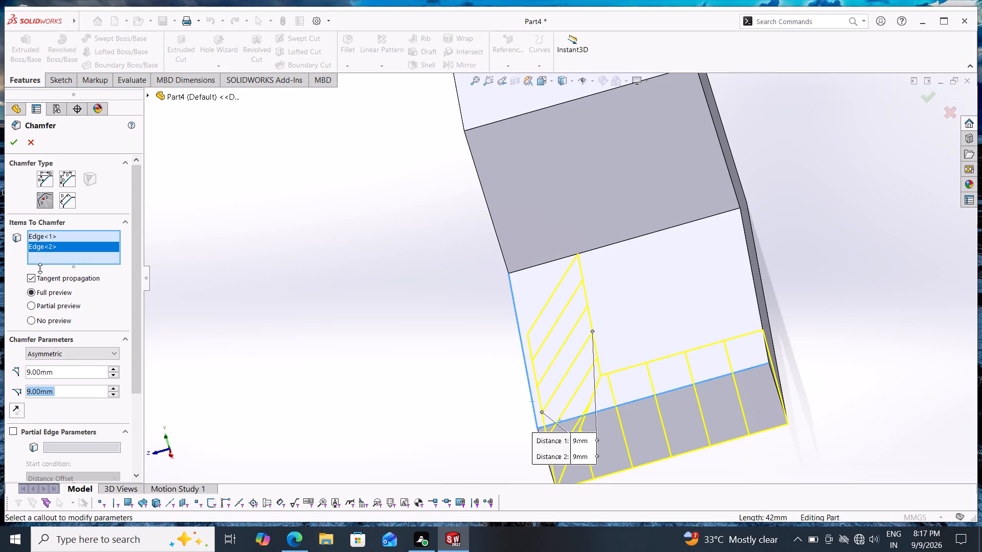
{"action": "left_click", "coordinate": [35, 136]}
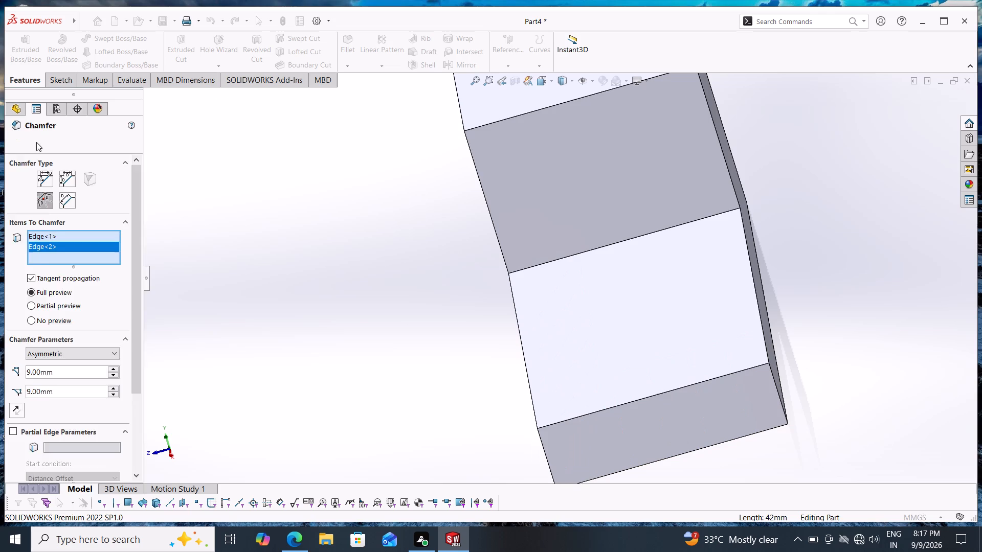
Start a sketch on the base's top face and draw a diagonal line across its outer rear corner, from the long edge to the end edge.
{"action": "middle_click_drag", "start_coordinate": [390, 375], "coordinate": [418, 384]}
{"action": "scroll", "coordinate": [390, 375], "scroll_direction": "down", "scroll_amount": 1}
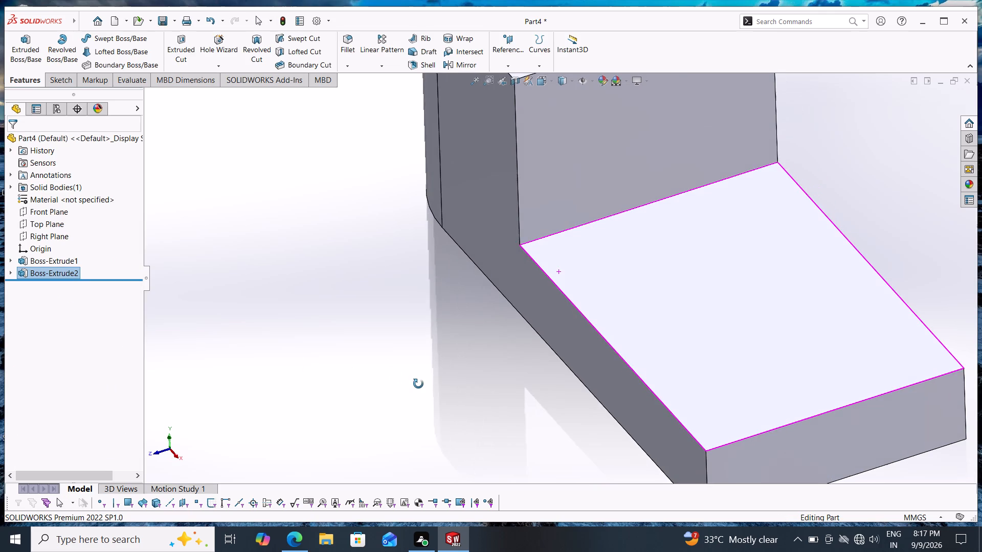
{"action": "middle_click_drag", "start_coordinate": [418, 384], "coordinate": [419, 384]}
{"action": "scroll", "coordinate": [498, 344], "scroll_direction": "down", "scroll_amount": 2}
{"action": "scroll", "coordinate": [498, 344], "scroll_direction": "up", "scroll_amount": 2}
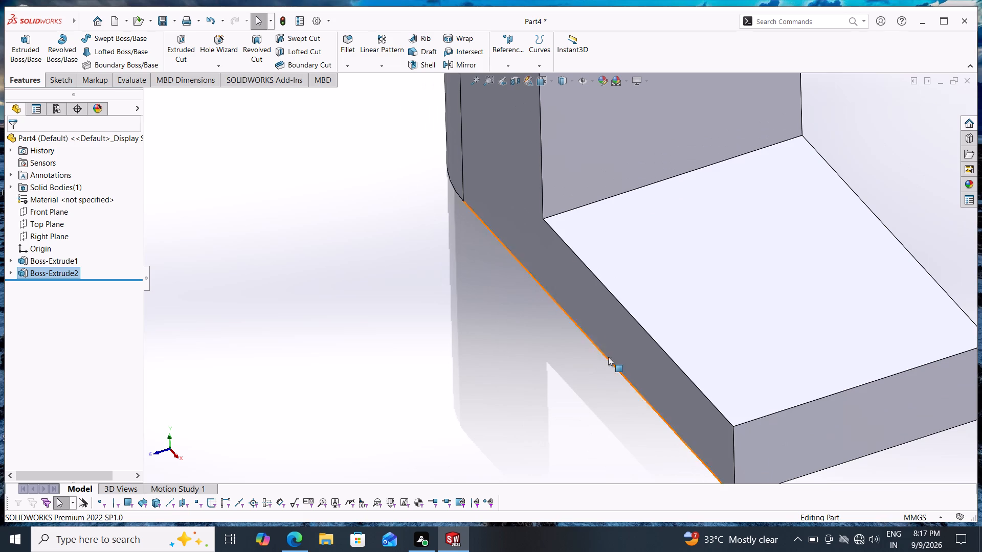
{"action": "left_click", "coordinate": [754, 393]}
{"action": "left_click", "coordinate": [796, 364]}
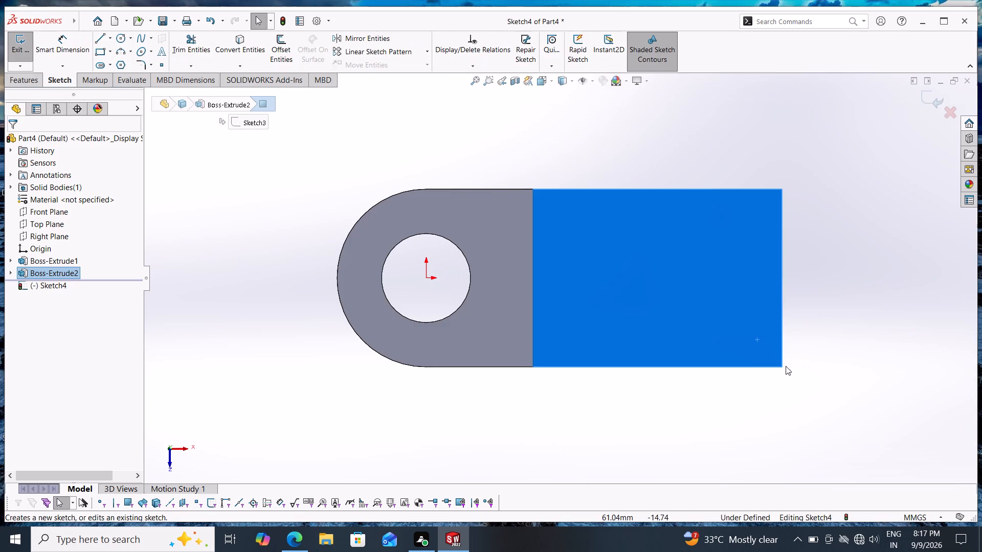
{"action": "key", "text": "Escape"}
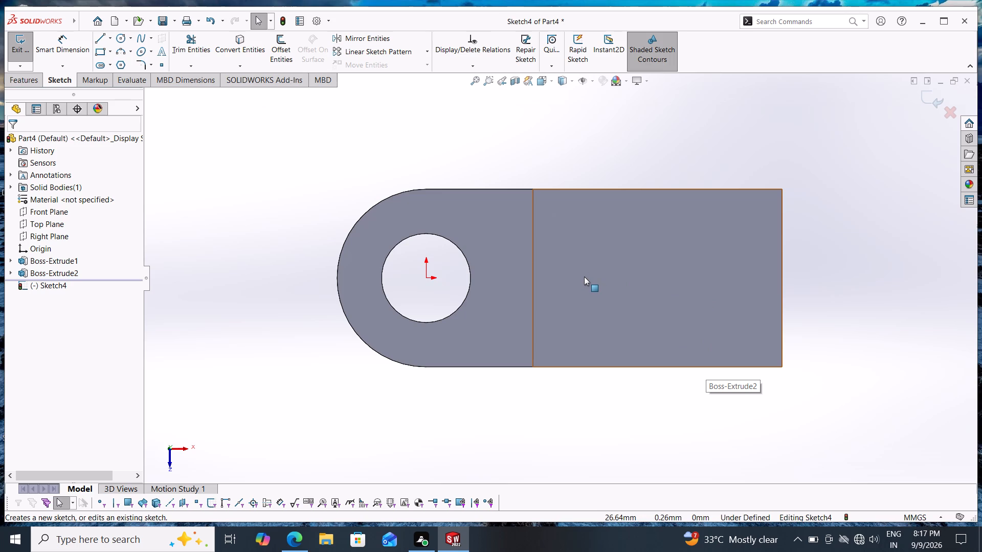
{"action": "left_click", "coordinate": [99, 41]}
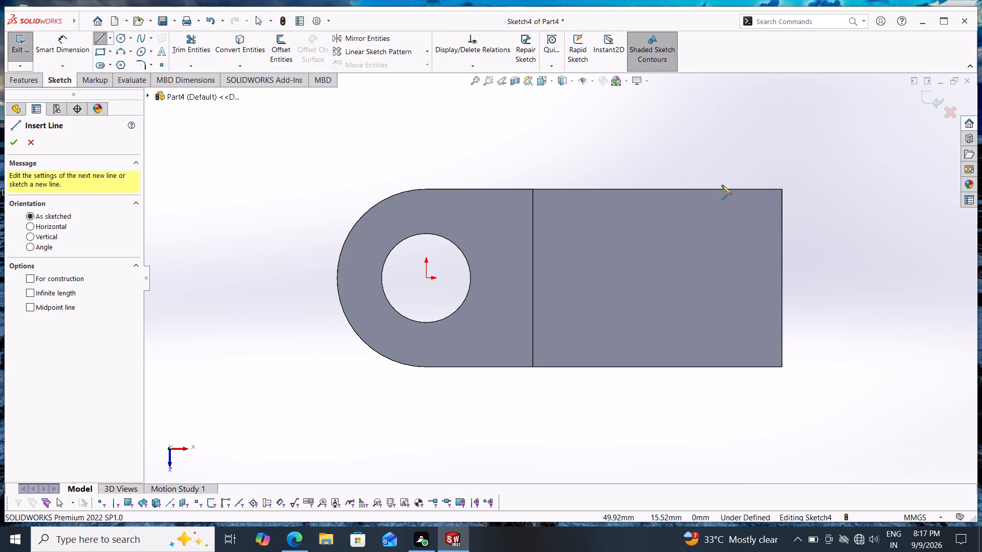
{"action": "left_click", "coordinate": [722, 190]}
{"action": "left_click", "coordinate": [781, 243]}
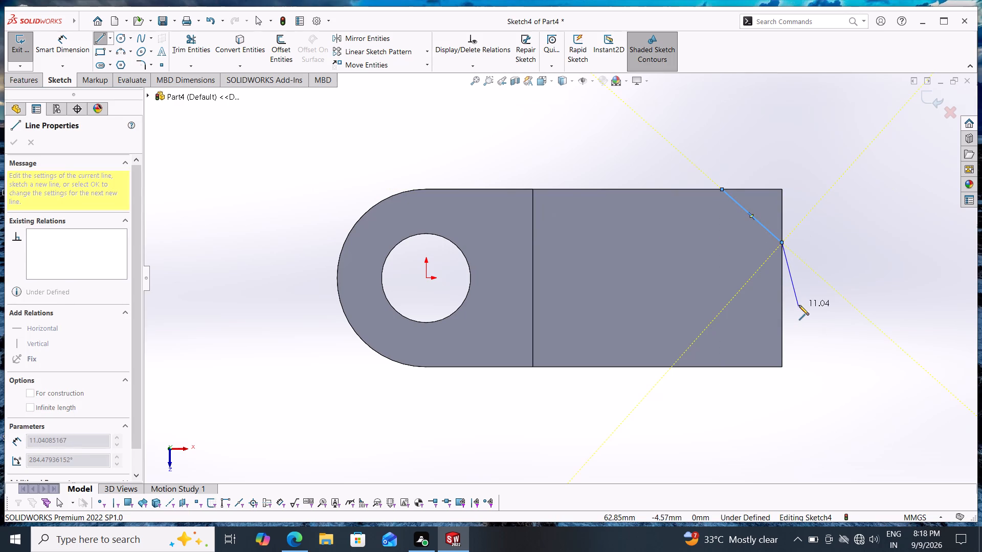
{"action": "key", "text": "Escape"}
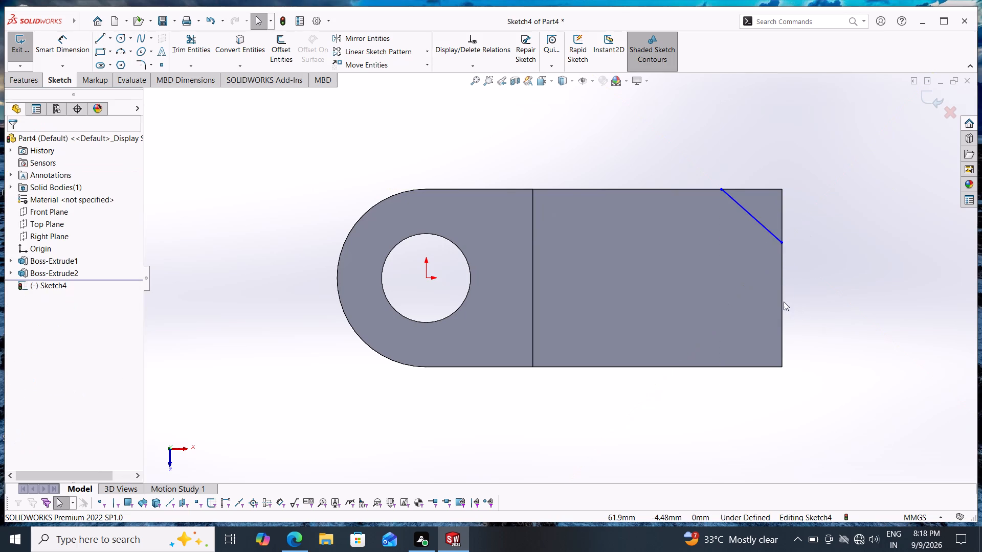
Sketch a diagonal line about 12.35 mm long across the base's outer front corner, from the end edge to the long edge.
{"action": "left_click", "coordinate": [99, 38]}
{"action": "left_click", "coordinate": [783, 311]}
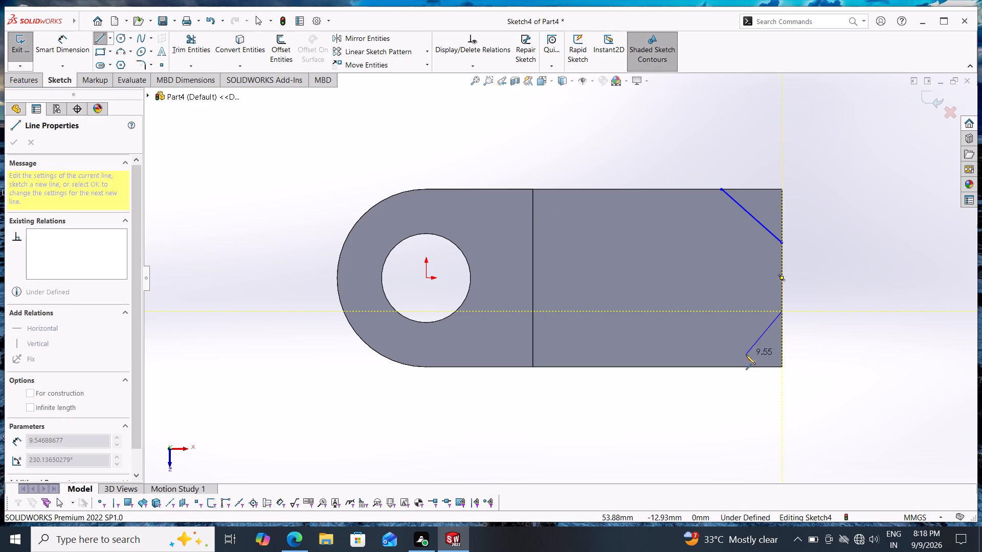
{"action": "left_click", "coordinate": [734, 365]}
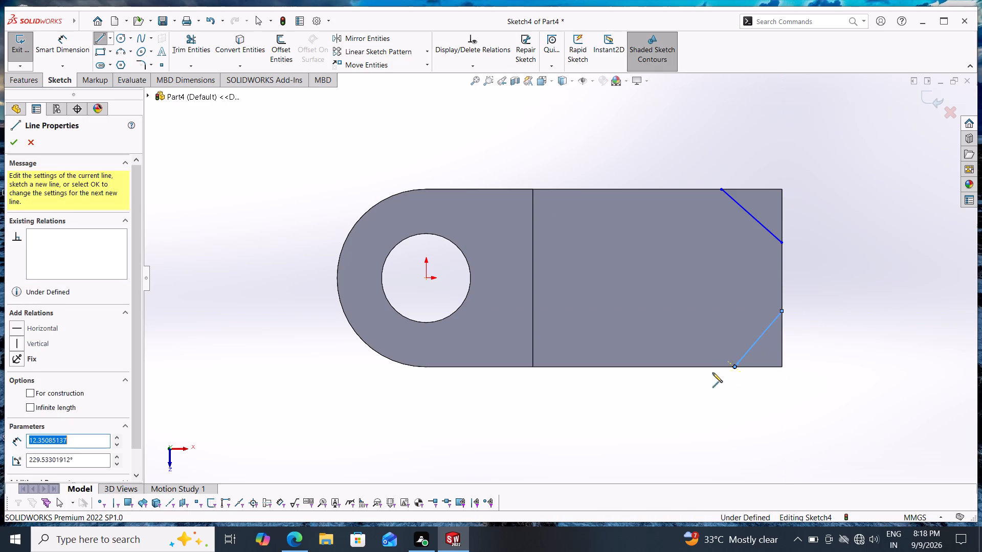
{"action": "double_click", "coordinate": [581, 412]}
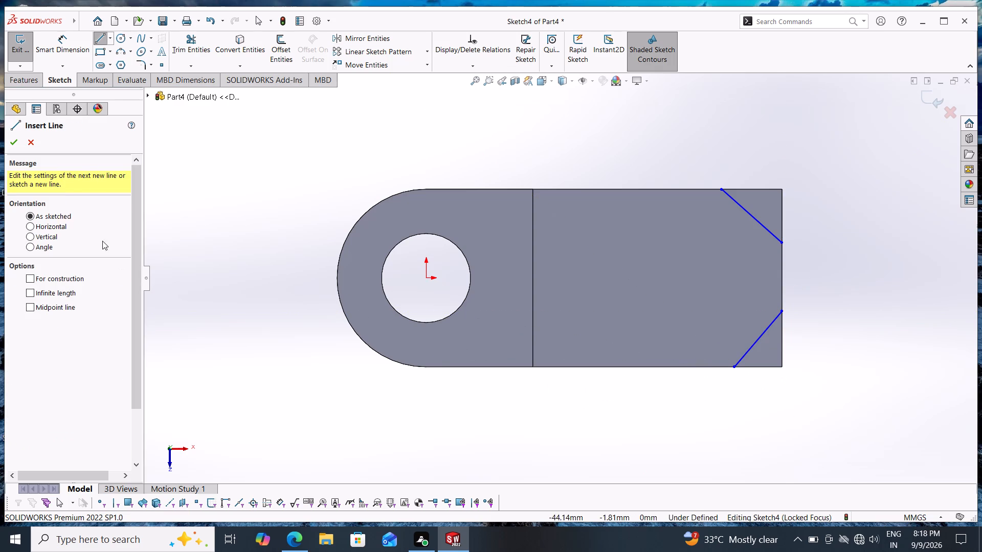
Dimension the front corner's diagonal line to 9 mm vertically and 9 mm horizontally between its endpoints.
{"action": "left_click", "coordinate": [71, 37]}
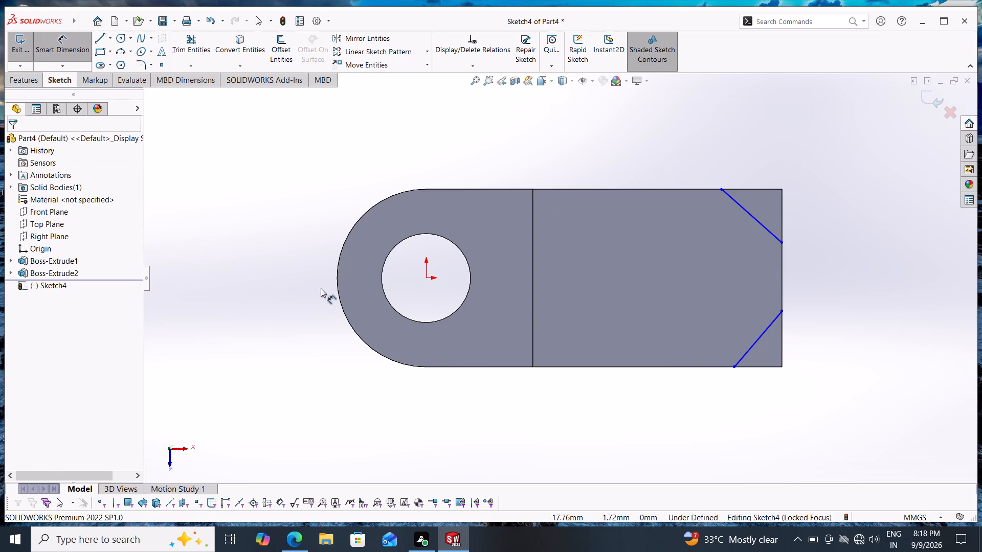
{"action": "left_click", "coordinate": [779, 312]}
{"action": "left_click", "coordinate": [736, 367]}
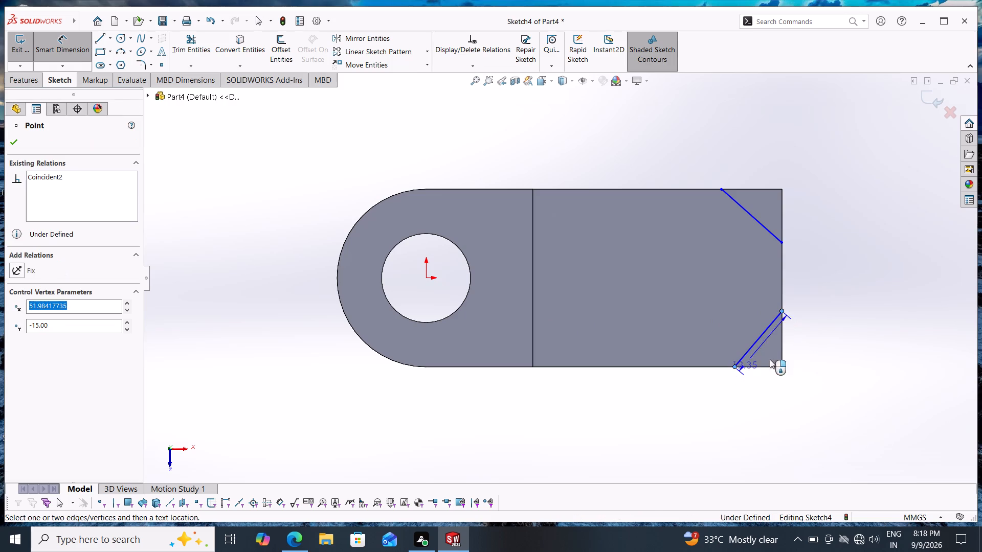
{"action": "left_click", "coordinate": [830, 359]}
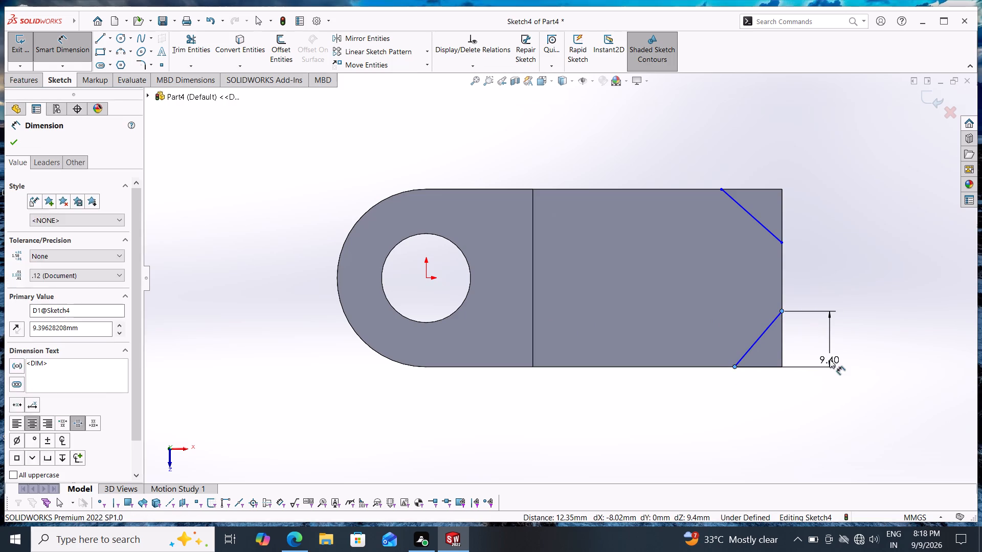
{"action": "key", "text": "9"}
{"action": "key", "text": "Return"}
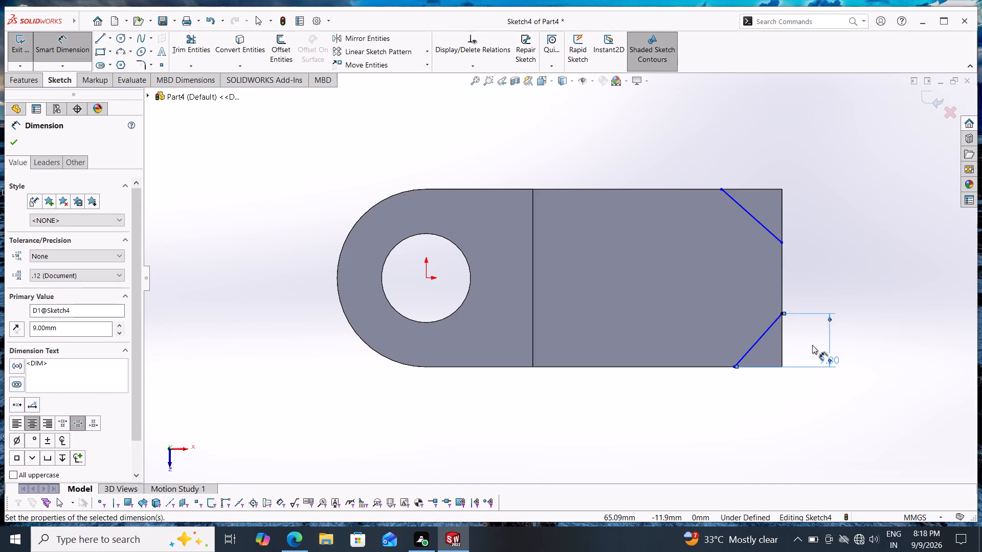
{"action": "left_click", "coordinate": [732, 366]}
{"action": "left_click", "coordinate": [784, 314]}
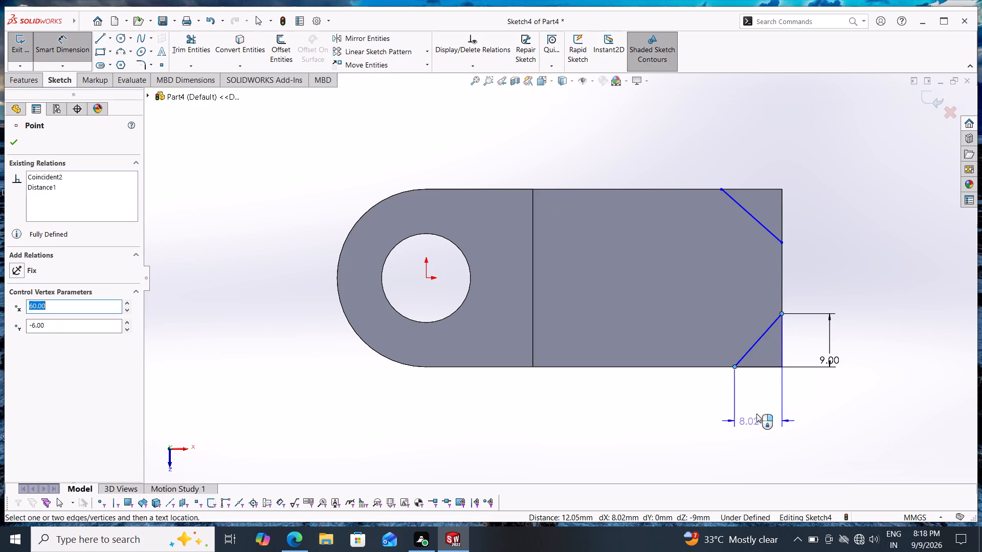
{"action": "left_click", "coordinate": [759, 411]}
{"action": "key", "text": "9"}
{"action": "key", "text": "Return"}
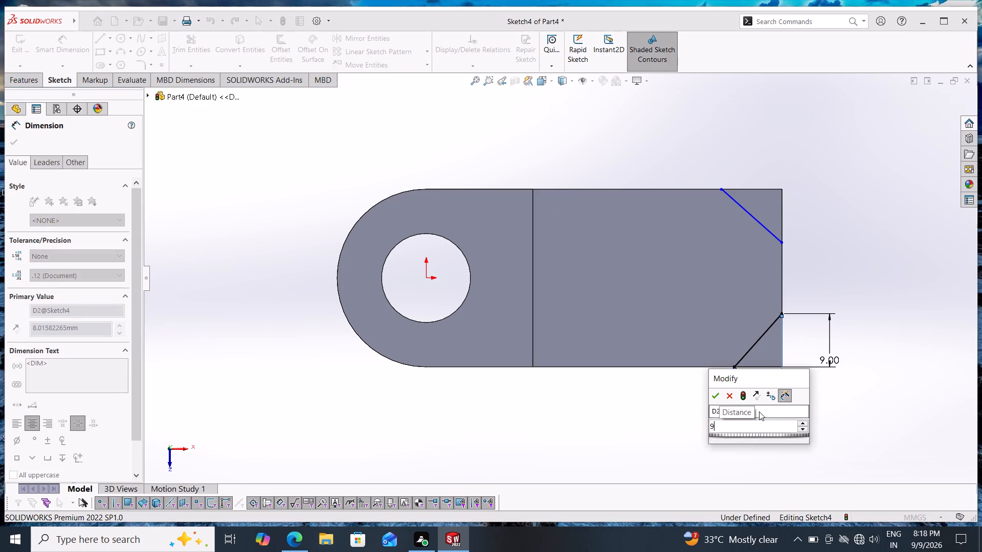
Dimension the rear corner's diagonal line to 9 mm horizontally and 9 mm vertically between its endpoints, and finish dimensioning.
{"action": "left_click", "coordinate": [722, 189]}
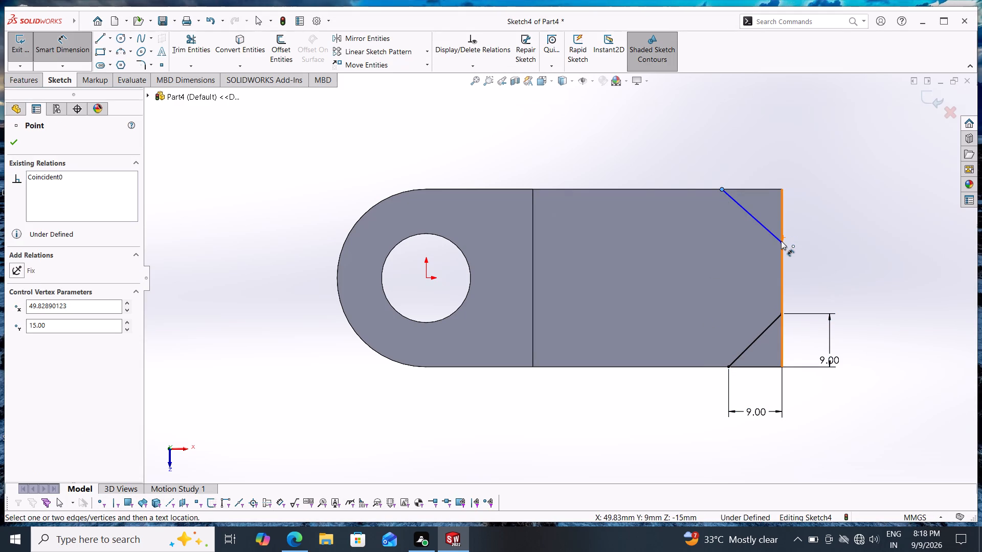
{"action": "left_click_drag", "start_coordinate": [781, 241], "coordinate": [779, 226]}
{"action": "left_click", "coordinate": [755, 134]}
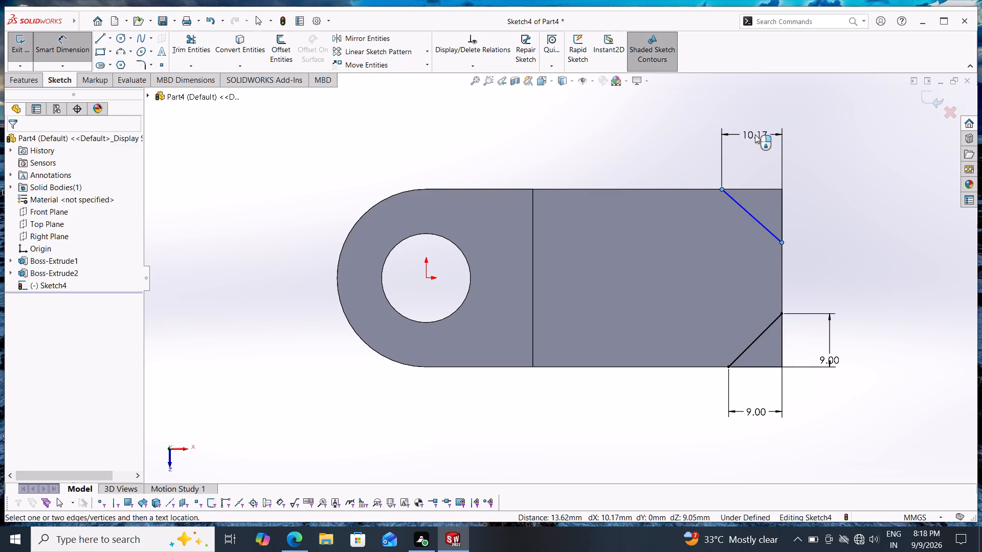
{"action": "key", "text": "9"}
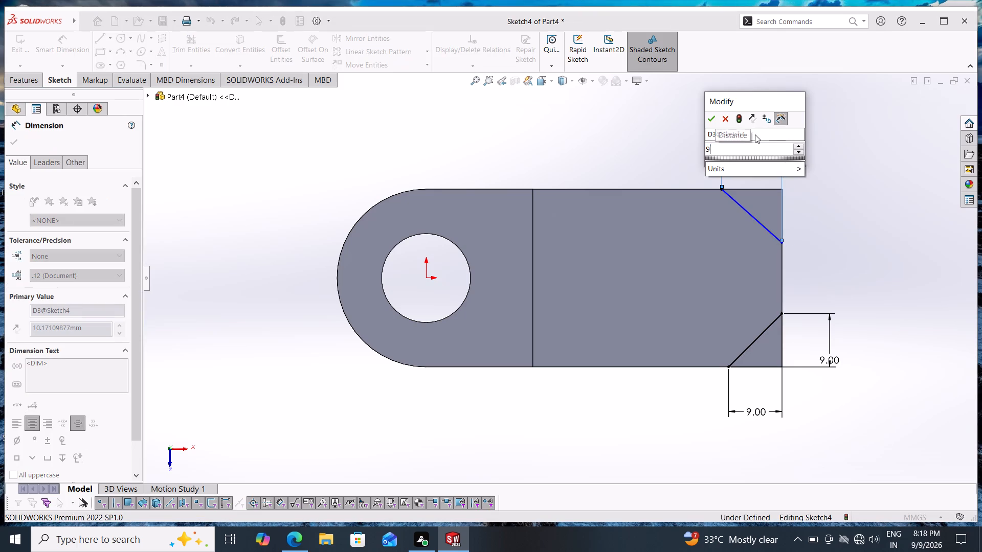
{"action": "key", "text": "Return"}
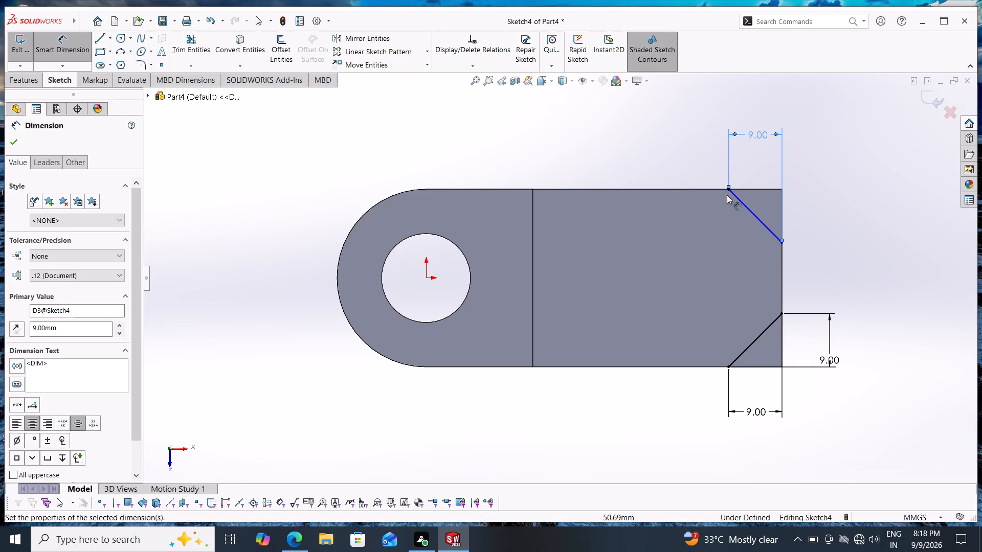
{"action": "left_click", "coordinate": [731, 190]}
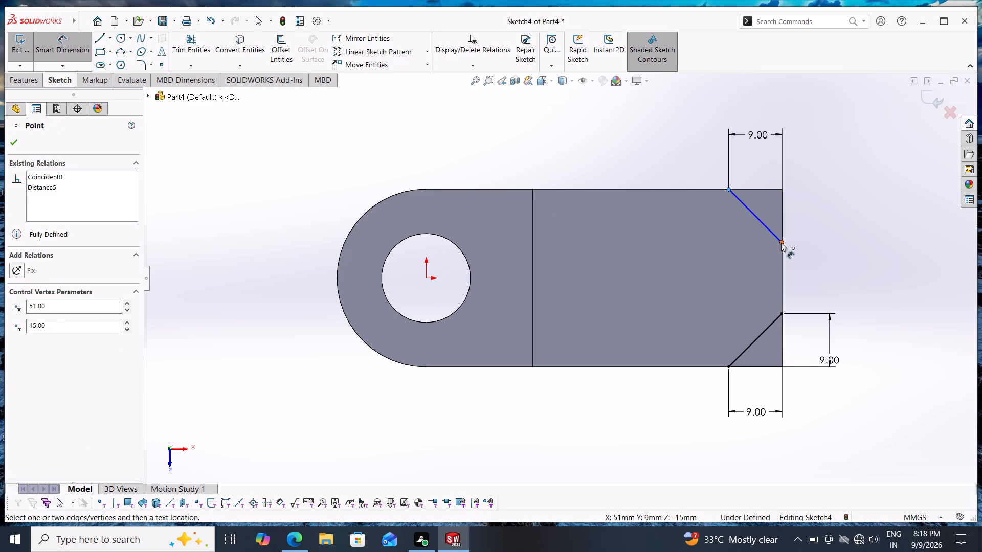
{"action": "left_click", "coordinate": [781, 243]}
{"action": "left_click", "coordinate": [830, 222]}
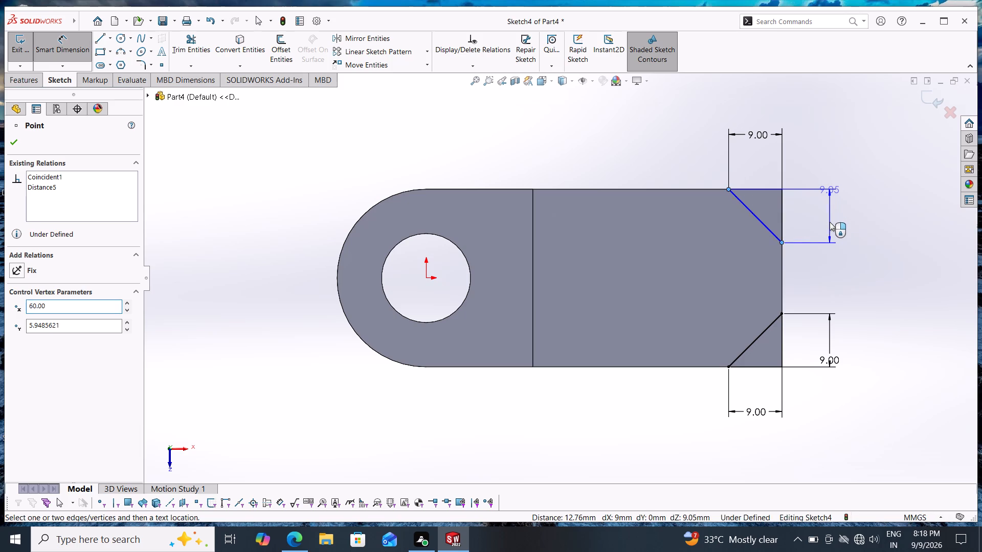
{"action": "key", "text": "9"}
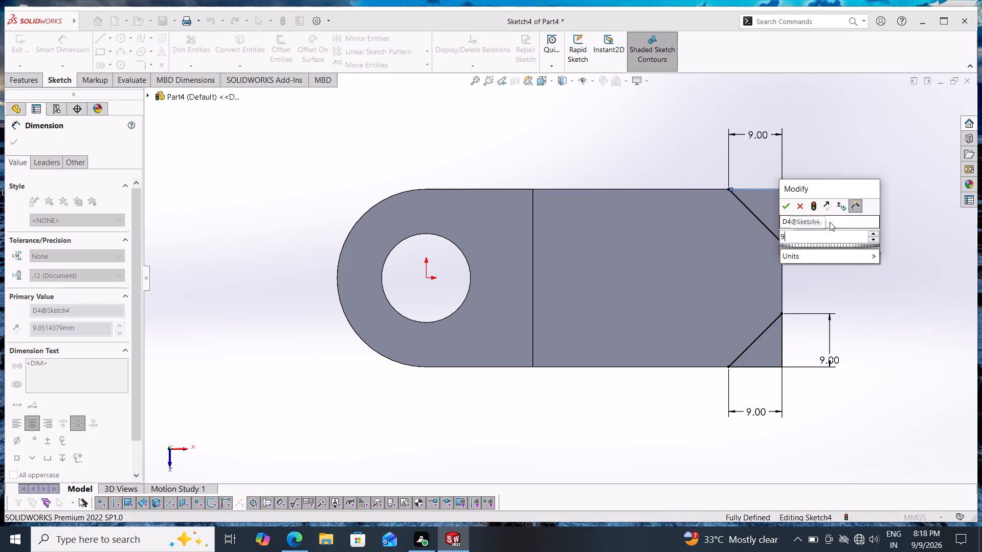
{"action": "key", "text": "Return"}
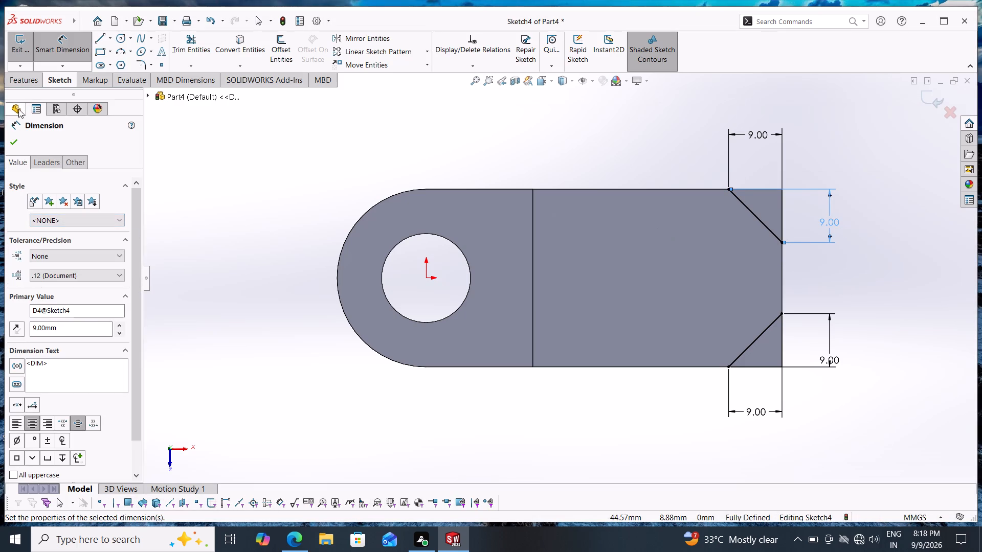
{"action": "left_click", "coordinate": [13, 135]}
Close both corner profiles into triangles by drawing lines along the base's long edges and end edge through each corner.
{"action": "left_click", "coordinate": [96, 39]}
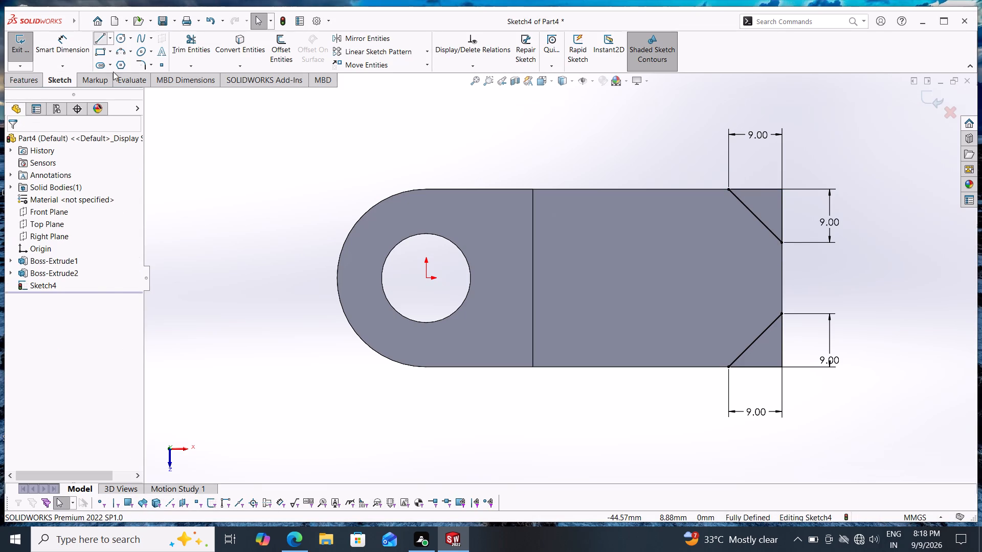
{"action": "left_click", "coordinate": [731, 189]}
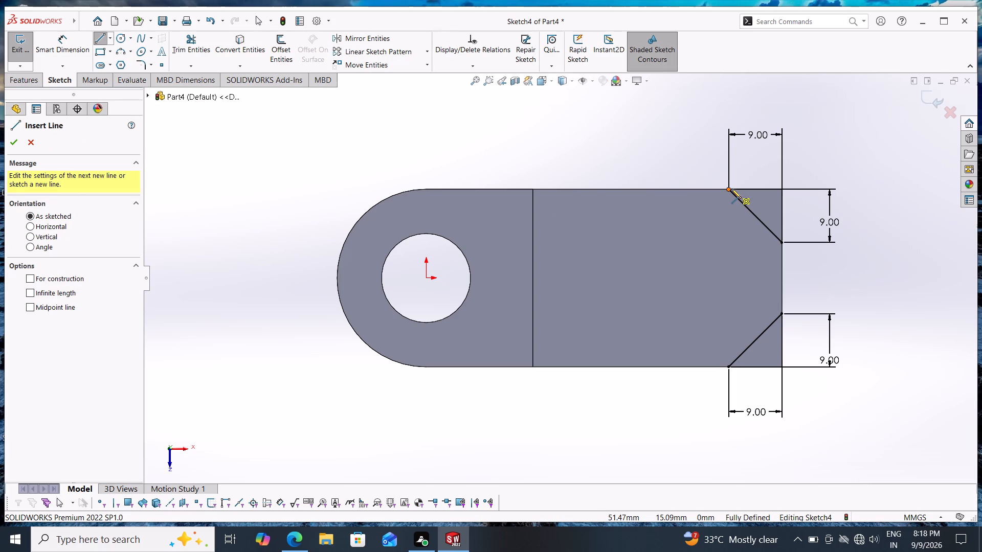
{"action": "left_click", "coordinate": [783, 188]}
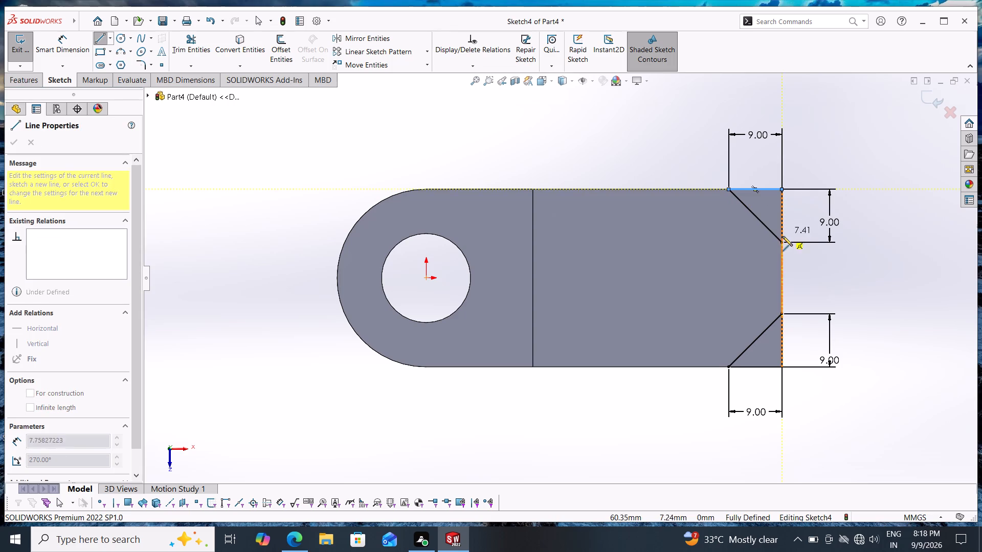
{"action": "left_click", "coordinate": [780, 243]}
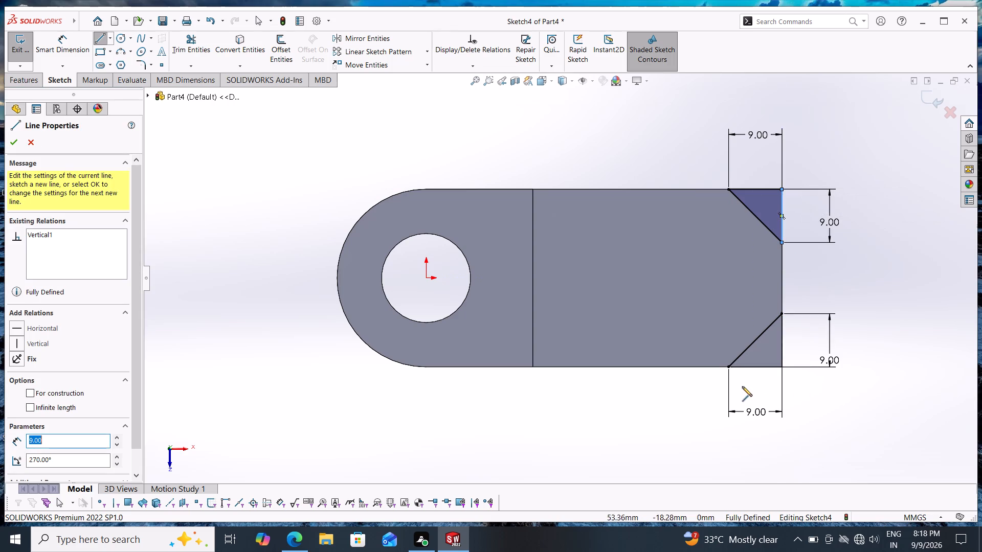
{"action": "left_click", "coordinate": [729, 366]}
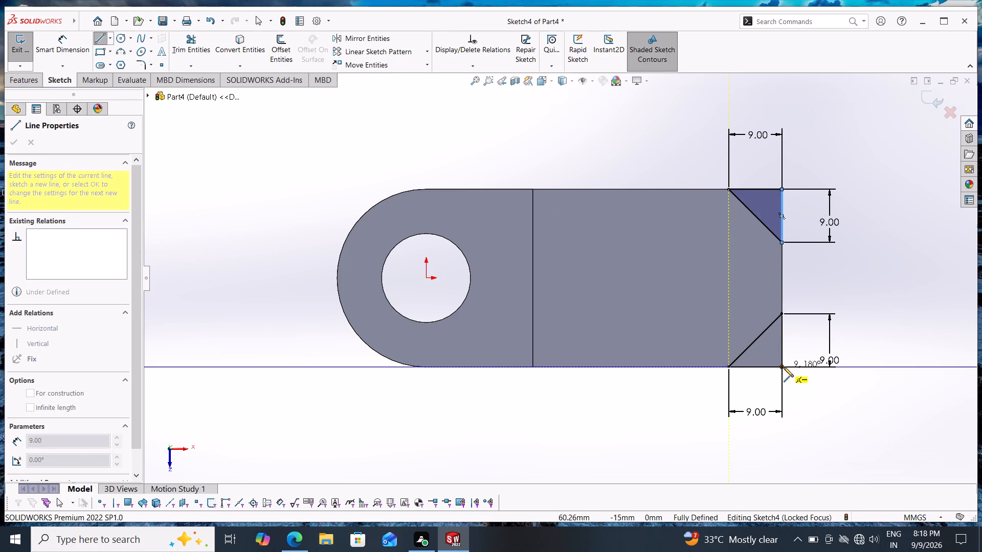
{"action": "left_click", "coordinate": [784, 367]}
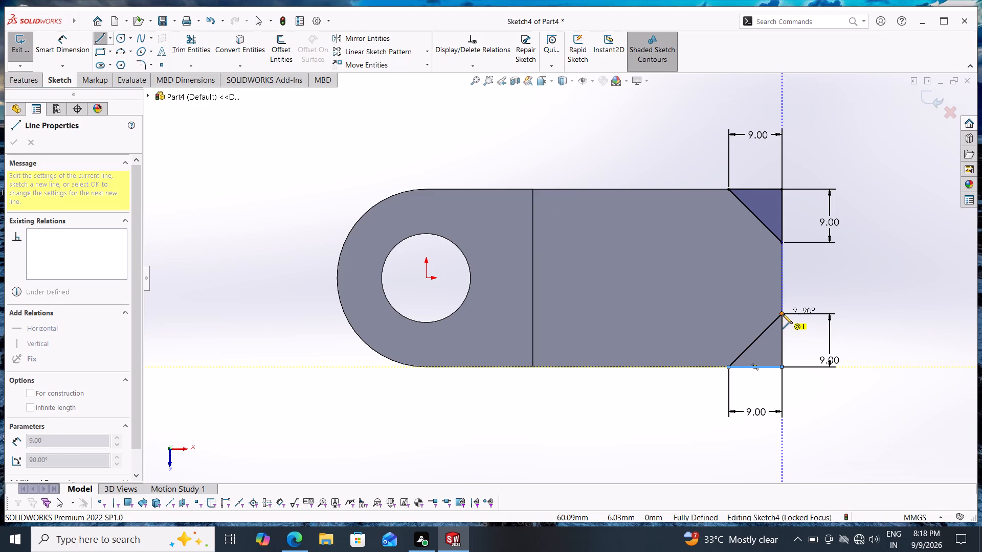
{"action": "left_click", "coordinate": [783, 314]}
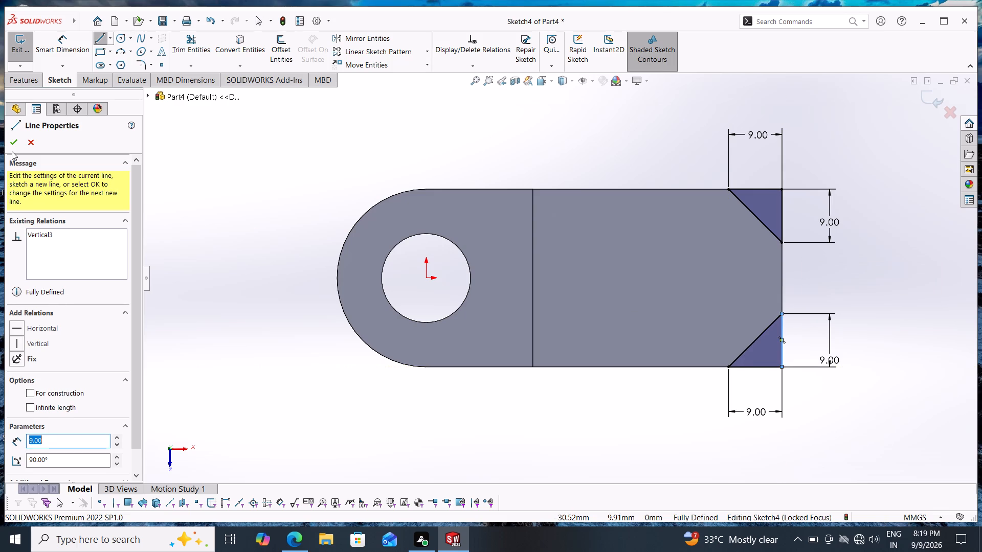
{"action": "left_click", "coordinate": [13, 136]}
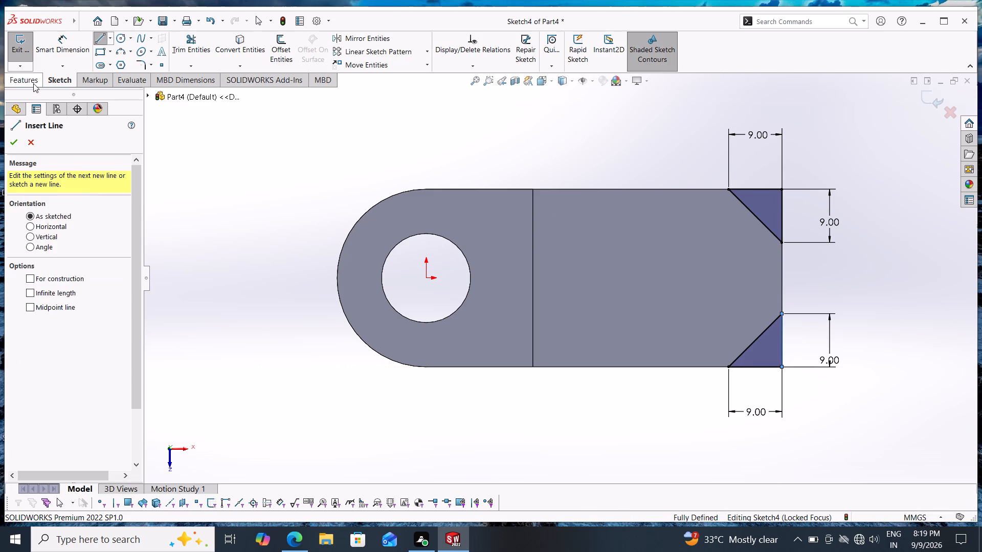
Cut-extrude both corner triangles down through the base with a Blind depth of 30 mm.
{"action": "left_click", "coordinate": [33, 83]}
{"action": "left_click", "coordinate": [184, 40]}
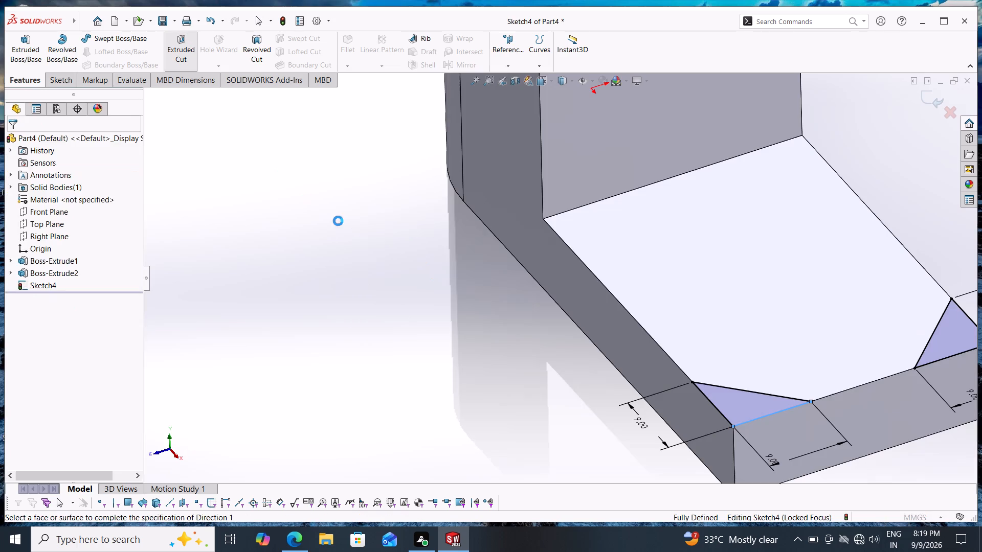
{"action": "left_click", "coordinate": [753, 401]}
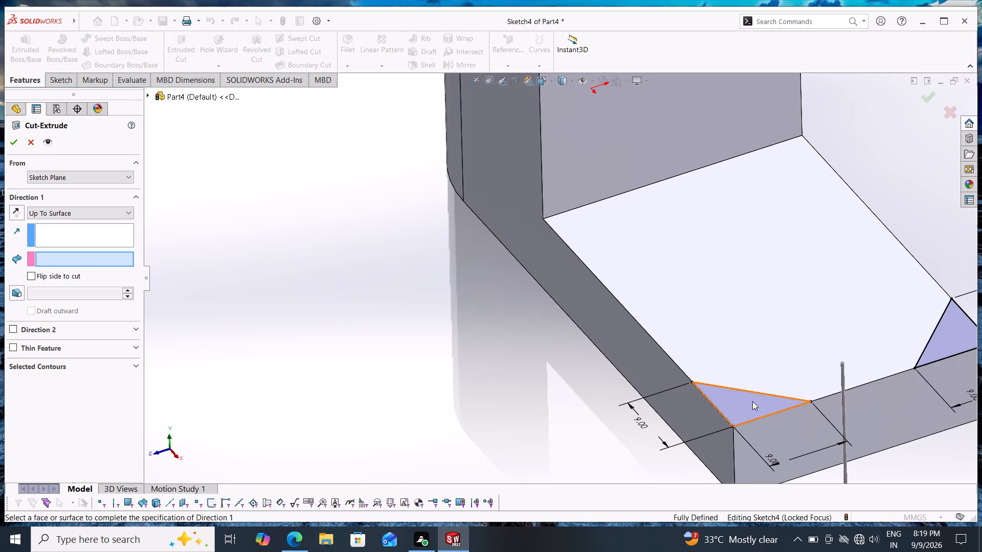
{"action": "middle_click_drag", "start_coordinate": [478, 429], "coordinate": [473, 389]}
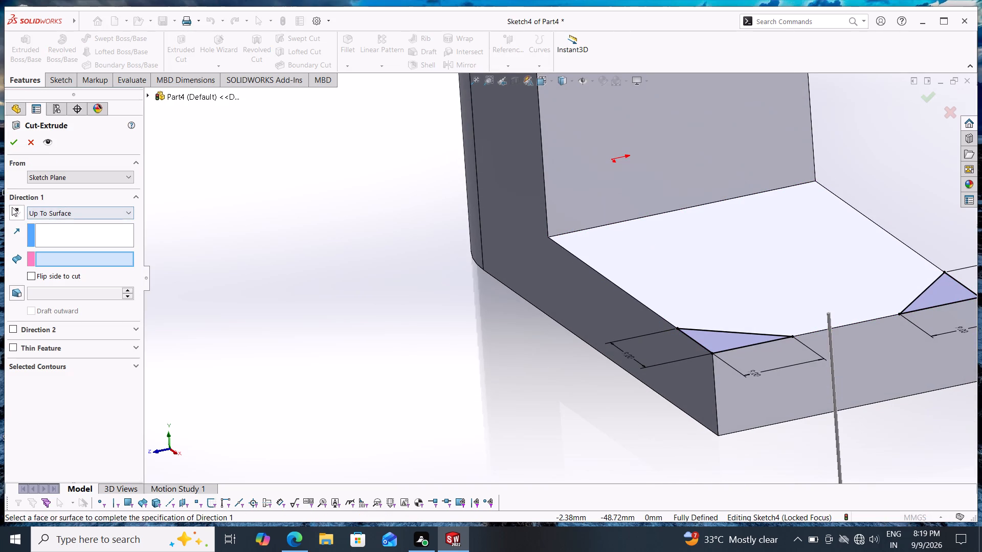
{"action": "left_click", "coordinate": [82, 215]}
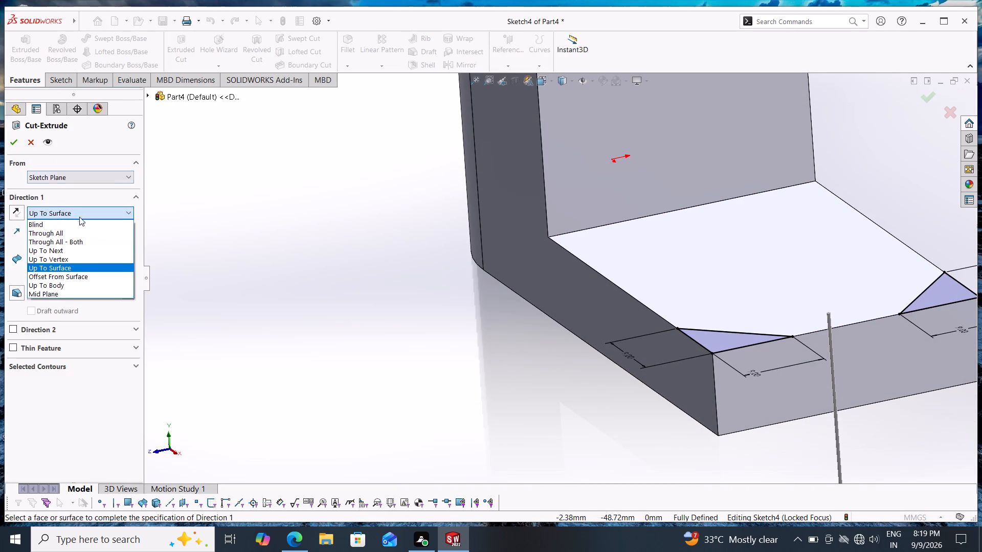
{"action": "left_click", "coordinate": [70, 226]}
{"action": "scroll", "coordinate": [383, 328], "scroll_direction": "down", "scroll_amount": 2}
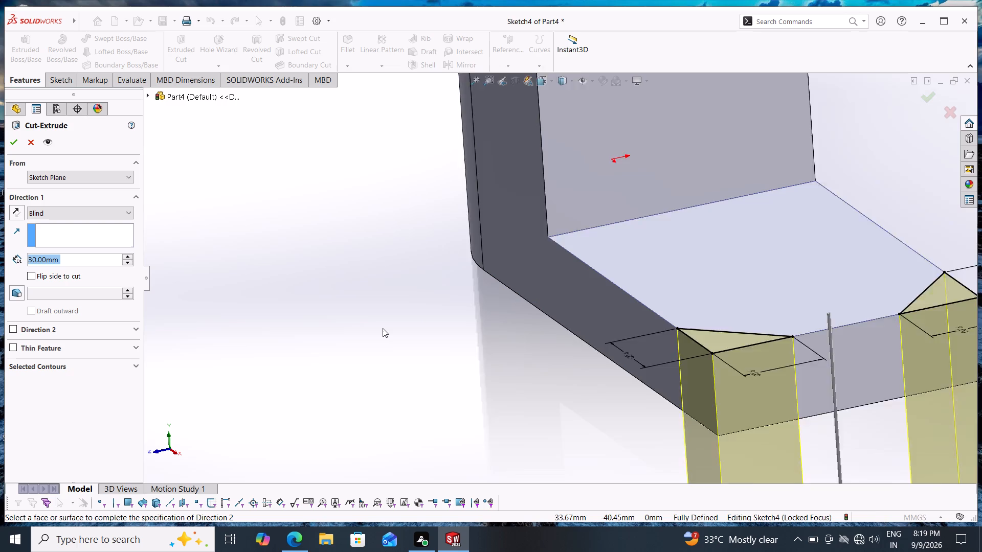
{"action": "scroll", "coordinate": [383, 328], "scroll_direction": "up", "scroll_amount": 5}
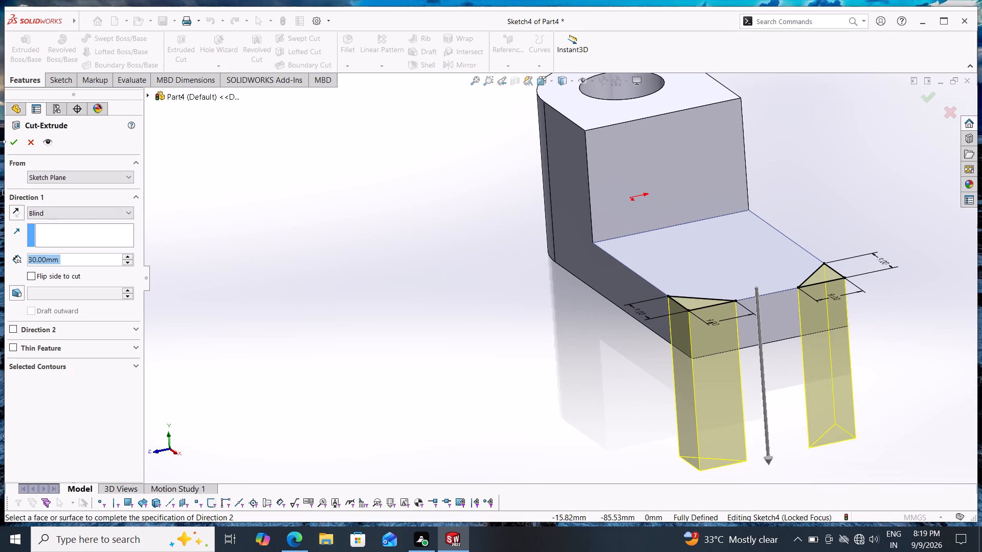
{"action": "left_click", "coordinate": [10, 146]}
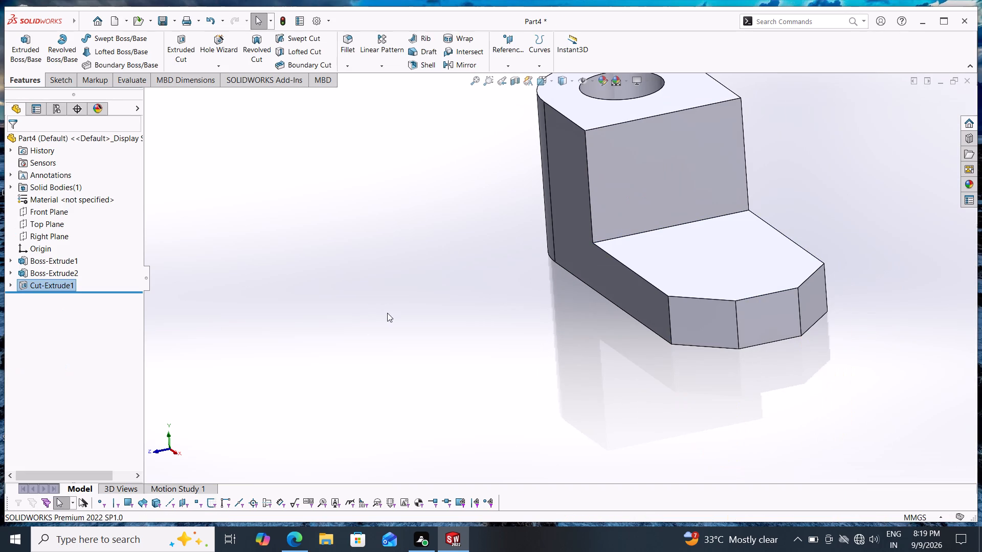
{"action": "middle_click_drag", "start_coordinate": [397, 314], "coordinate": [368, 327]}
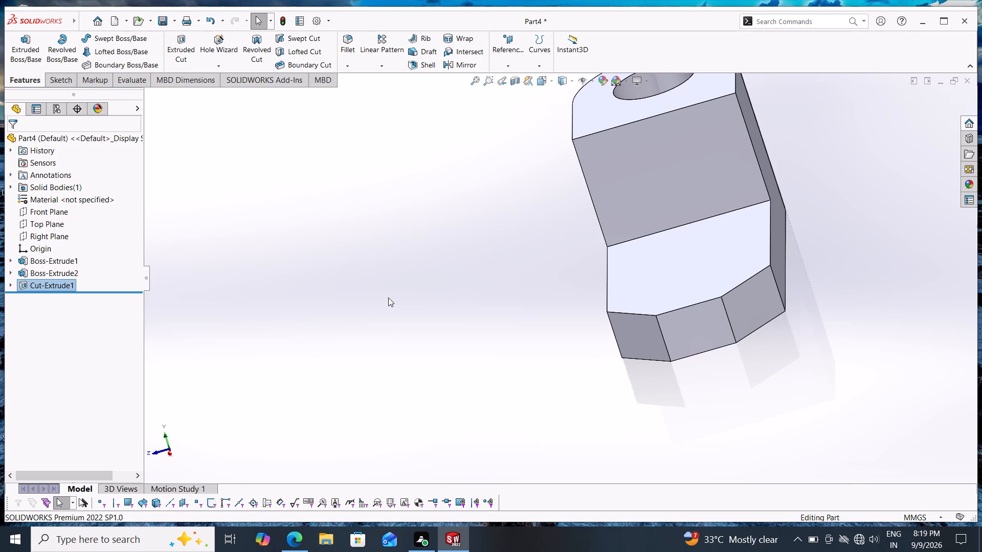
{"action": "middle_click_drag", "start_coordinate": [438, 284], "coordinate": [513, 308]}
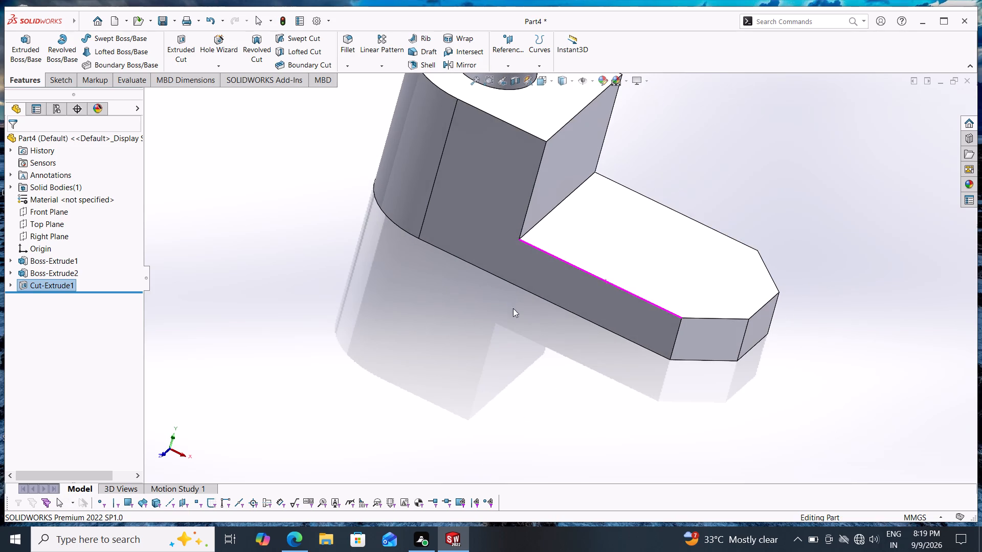
Sketch a closed triangle on the Front Plane joining the block's top edge, the block-base inner corner and the base's far top end.
{"action": "left_click", "coordinate": [33, 215]}
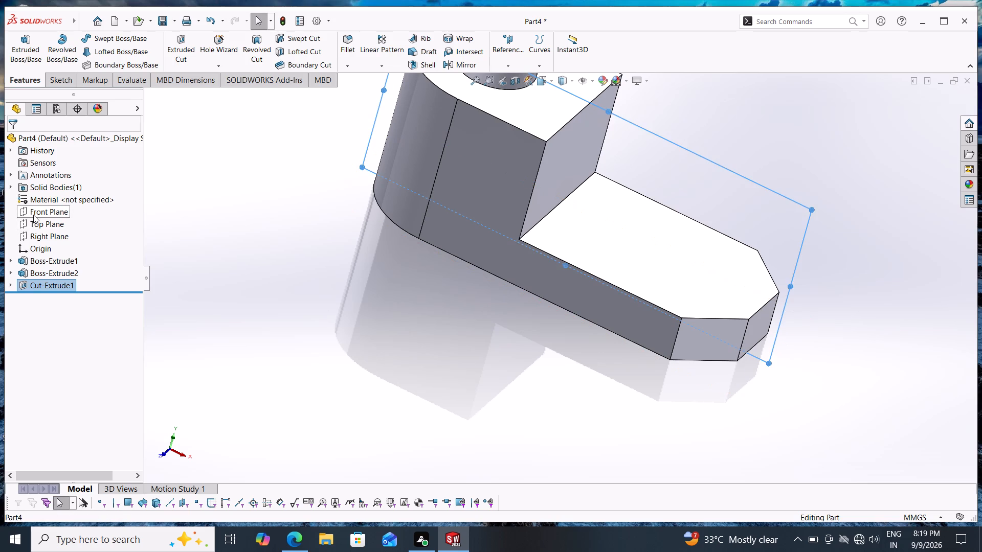
{"action": "left_click", "coordinate": [39, 197]}
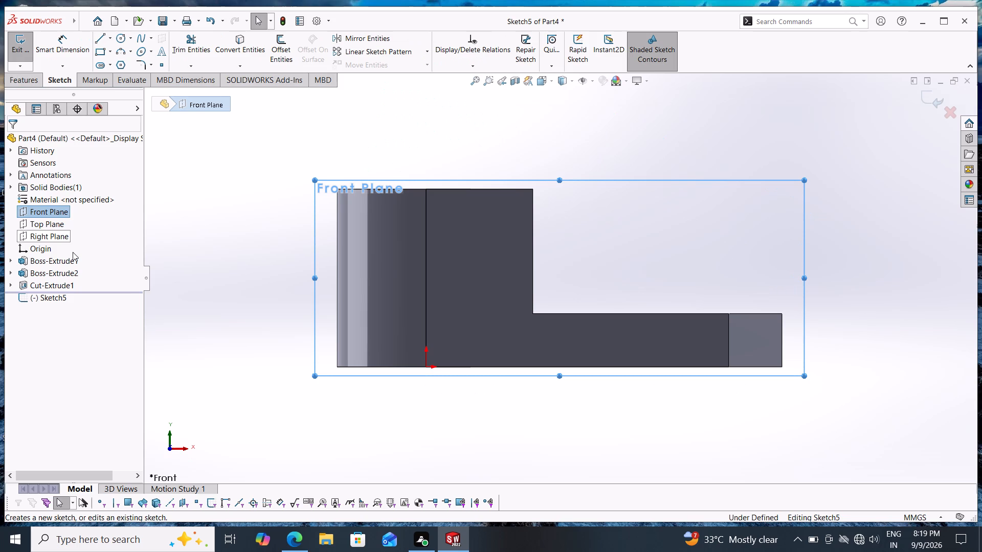
{"action": "left_click", "coordinate": [101, 38]}
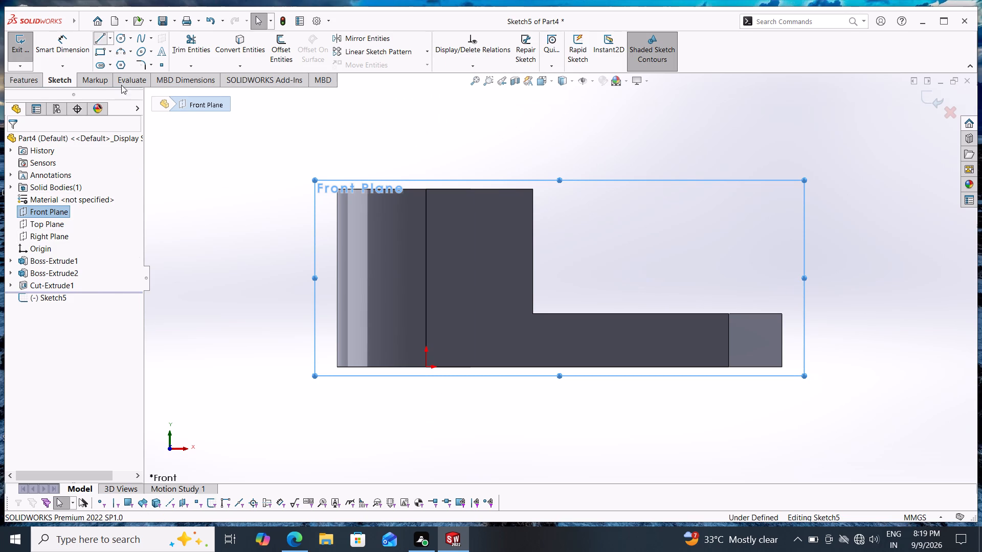
{"action": "left_click", "coordinate": [534, 189]}
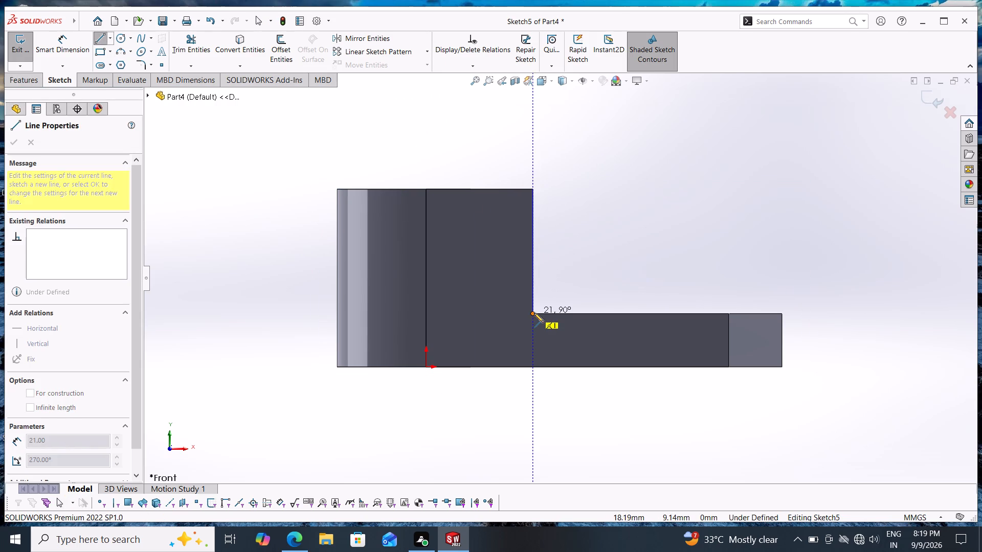
{"action": "left_click", "coordinate": [534, 313]}
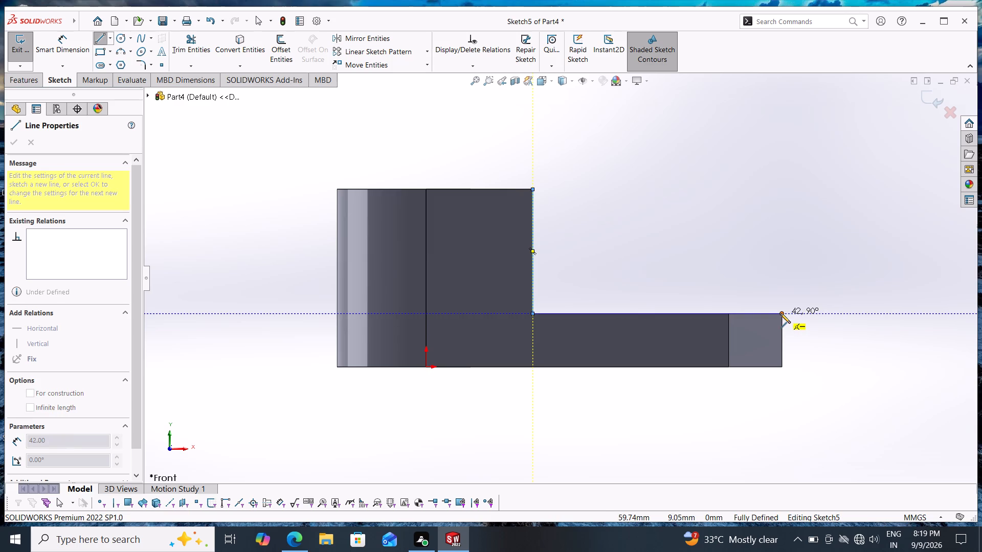
{"action": "left_click", "coordinate": [780, 313]}
{"action": "left_click", "coordinate": [533, 187]}
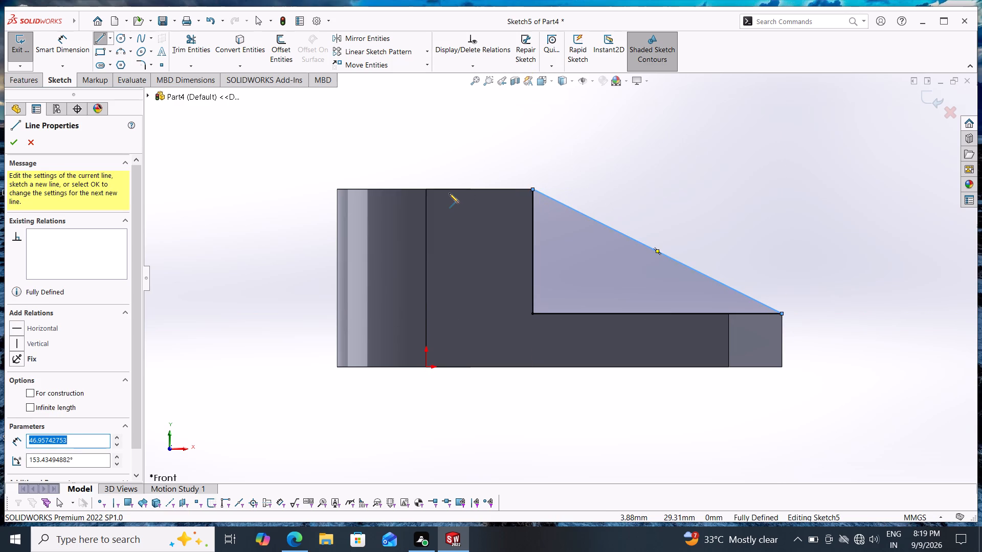
{"action": "left_click", "coordinate": [13, 142]}
Extrude the triangle as a Mid Plane boss 7 mm thick, merged with the body, to form the rib.
{"action": "left_click", "coordinate": [23, 86]}
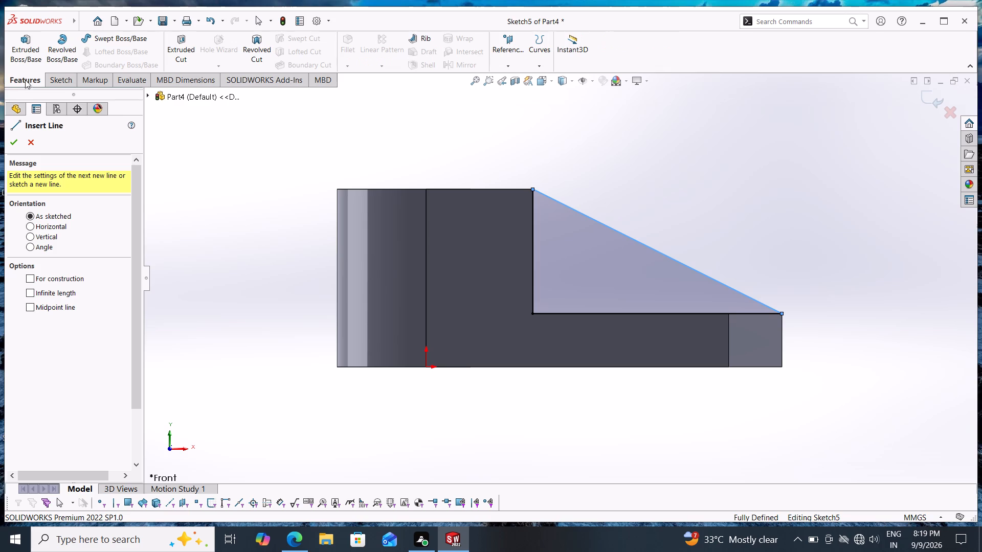
{"action": "left_click", "coordinate": [31, 55]}
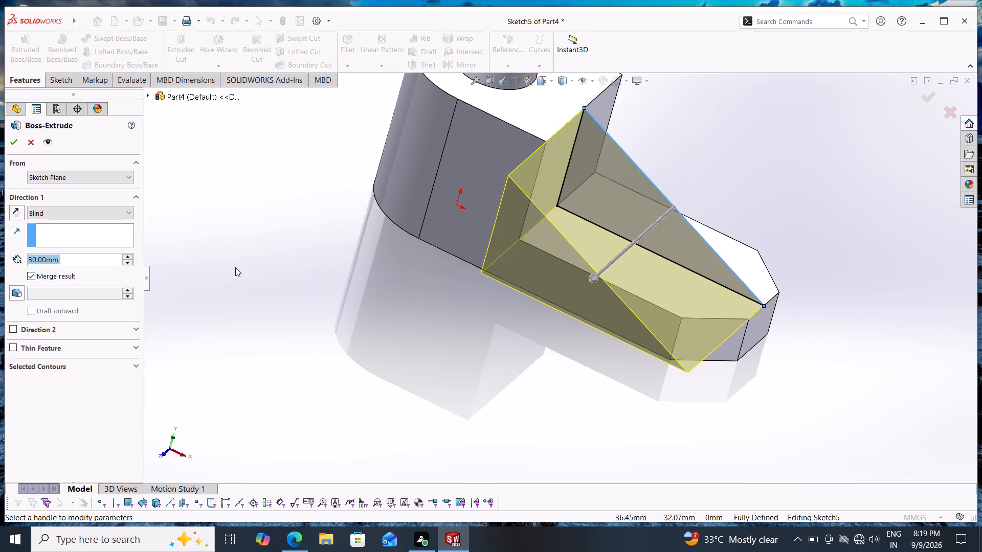
{"action": "left_click", "coordinate": [49, 212]}
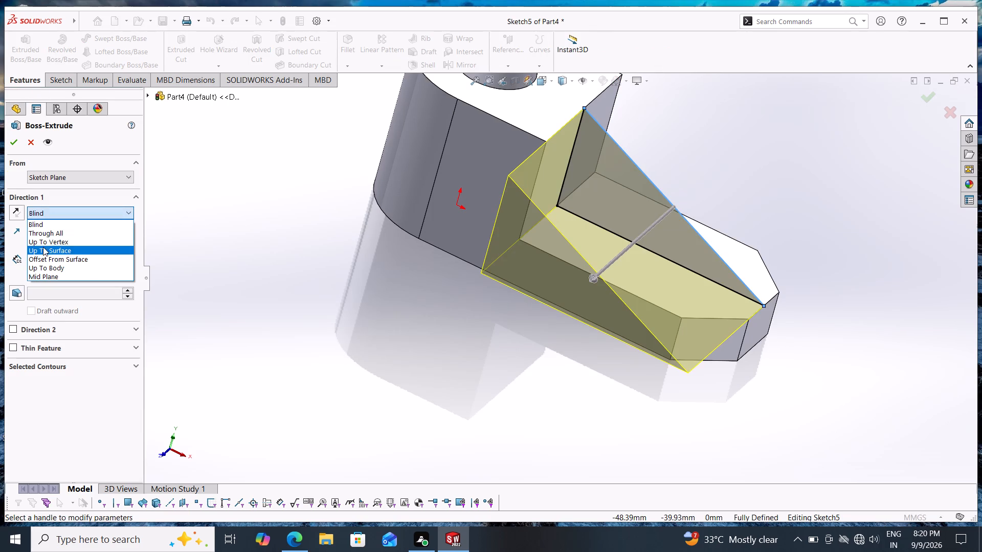
{"action": "left_click", "coordinate": [49, 279]}
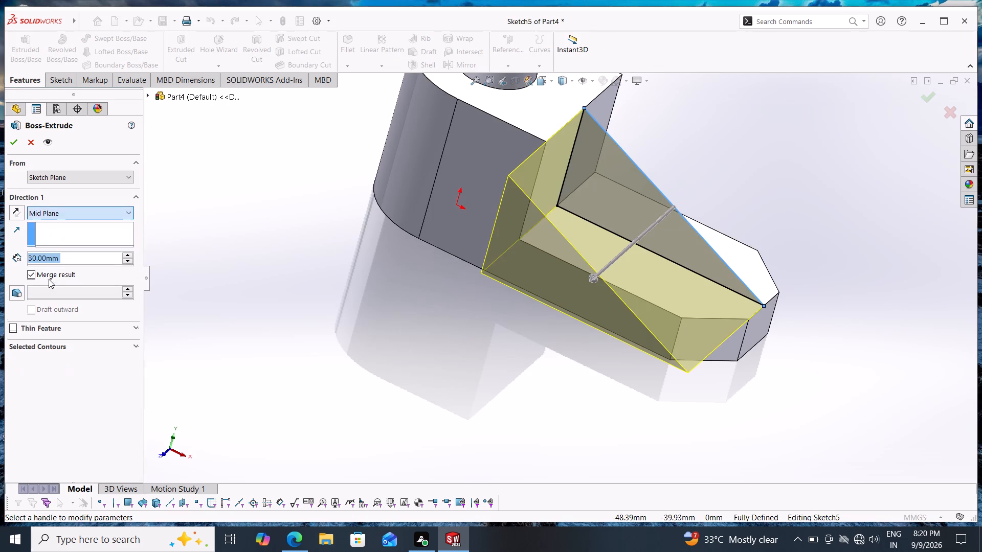
{"action": "key", "text": "7"}
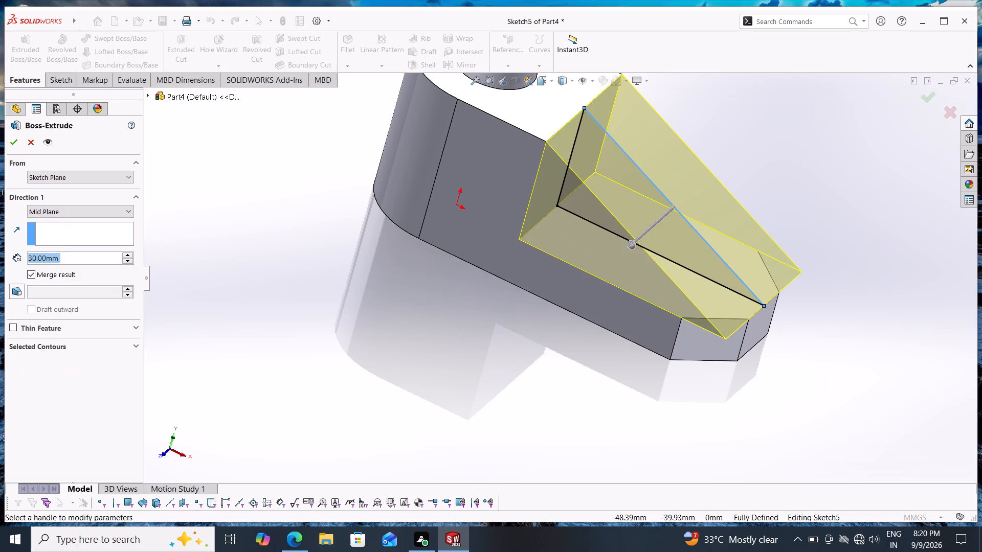
{"action": "key", "text": "Return"}
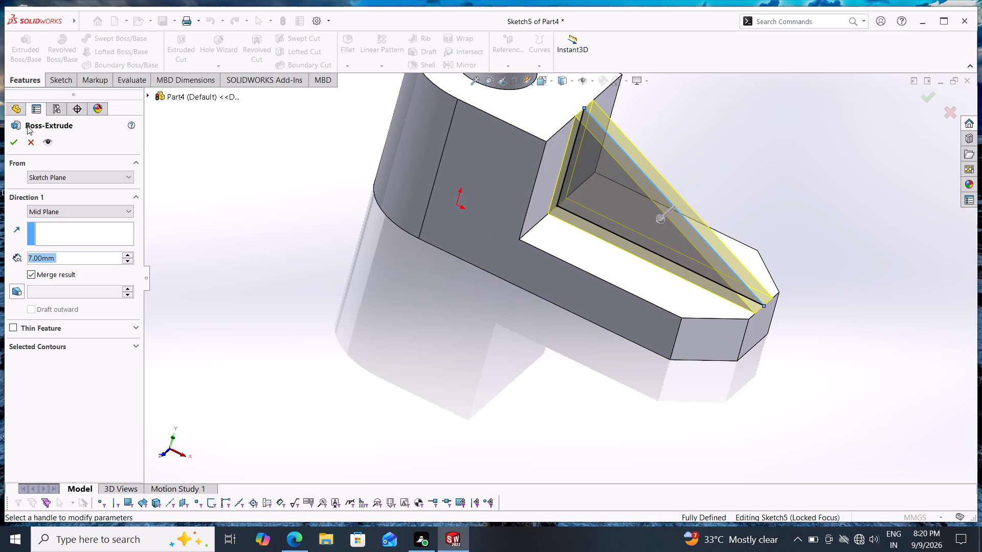
{"action": "left_click", "coordinate": [14, 144]}
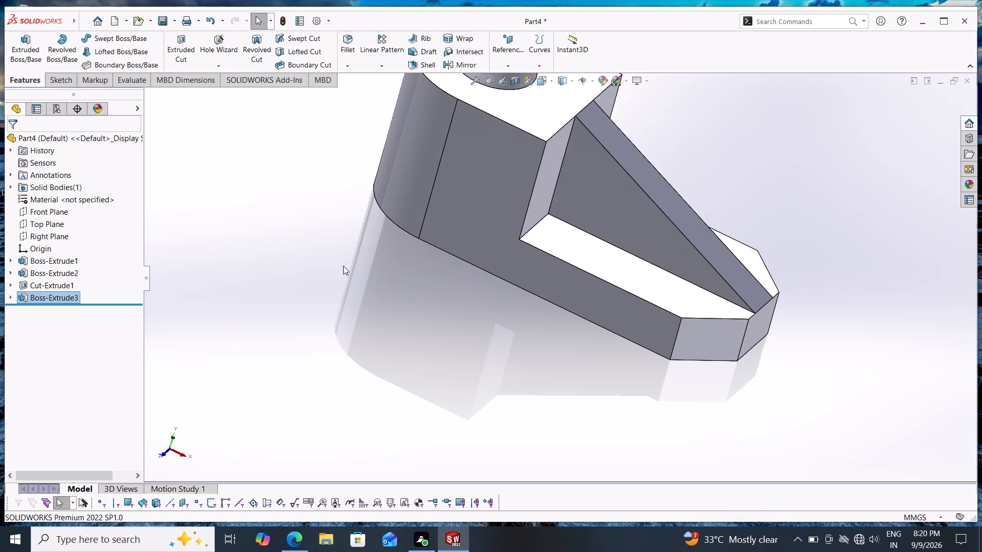
Examine the bracket and its new rib from several sides, including the underside.
{"action": "middle_click_drag", "start_coordinate": [427, 313], "coordinate": [282, 310]}
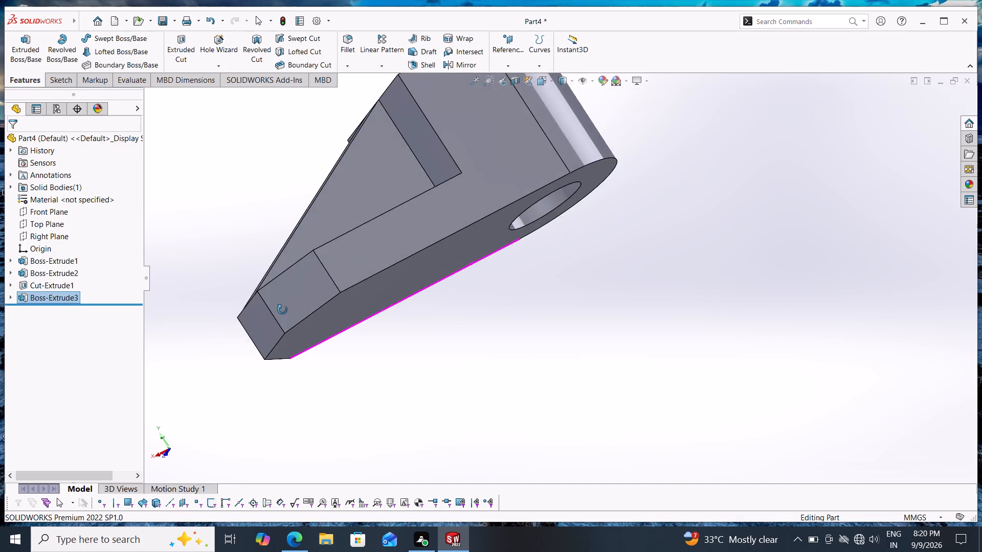
{"action": "middle_click_drag", "start_coordinate": [282, 310], "coordinate": [448, 259]}
{"action": "scroll", "coordinate": [439, 273], "scroll_direction": "down", "scroll_amount": 2}
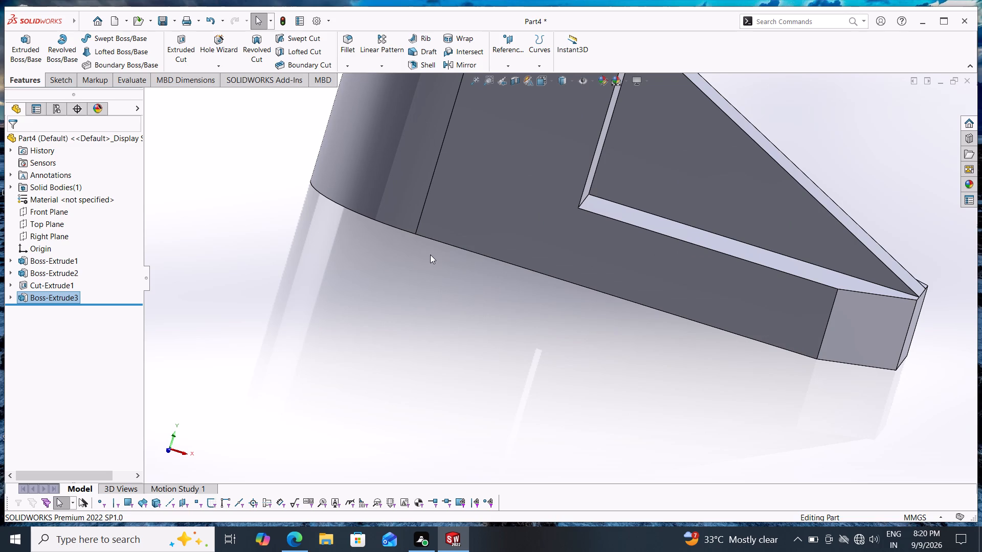
{"action": "scroll", "coordinate": [507, 291], "scroll_direction": "down", "scroll_amount": 3}
{"action": "scroll", "coordinate": [507, 289], "scroll_direction": "up", "scroll_amount": 1}
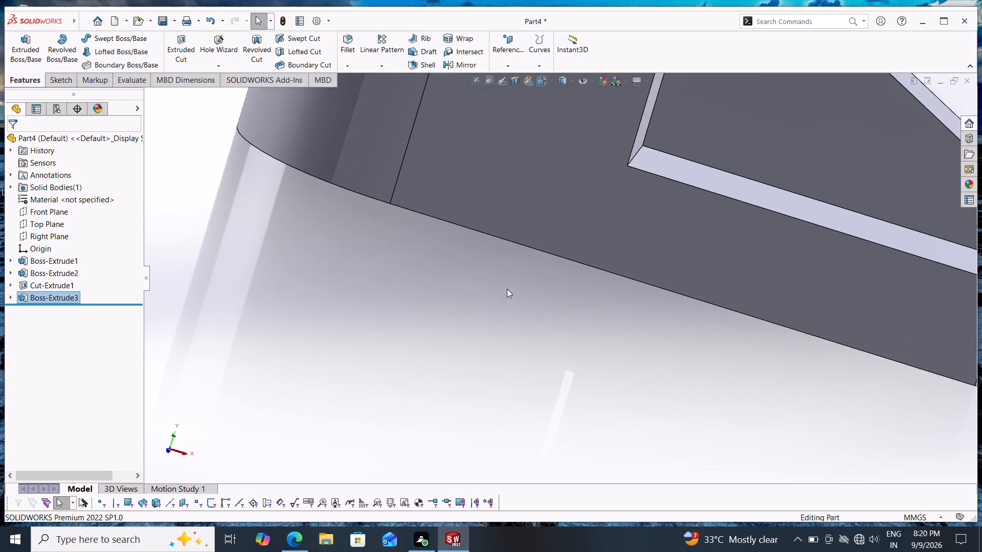
{"action": "scroll", "coordinate": [507, 289], "scroll_direction": "up", "scroll_amount": 4}
{"action": "middle_click_drag", "start_coordinate": [609, 327], "coordinate": [568, 340]}
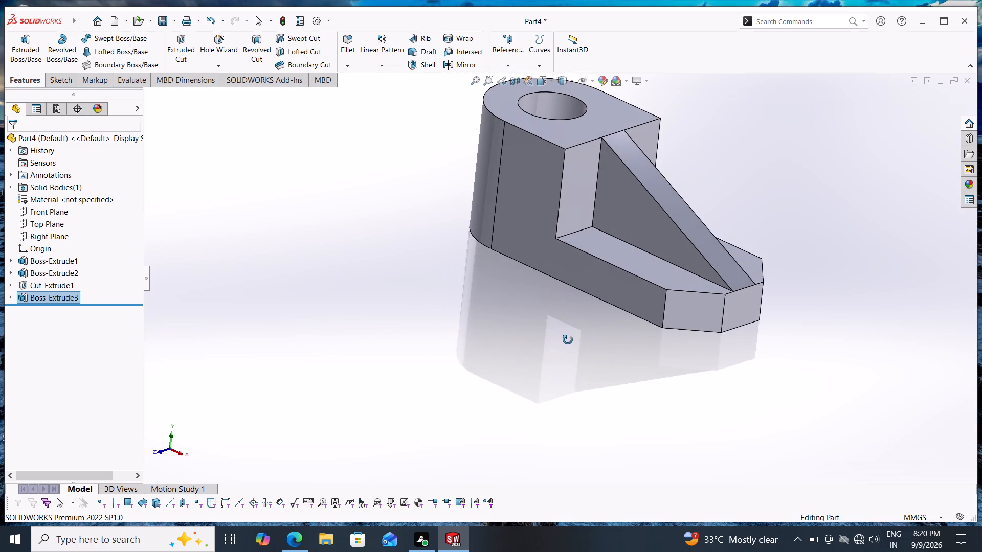
{"action": "middle_click_drag", "start_coordinate": [568, 340], "coordinate": [576, 356]}
{"action": "scroll", "coordinate": [576, 338], "scroll_direction": "up", "scroll_amount": 2}
{"action": "middle_click_drag", "start_coordinate": [583, 321], "coordinate": [572, 325]}
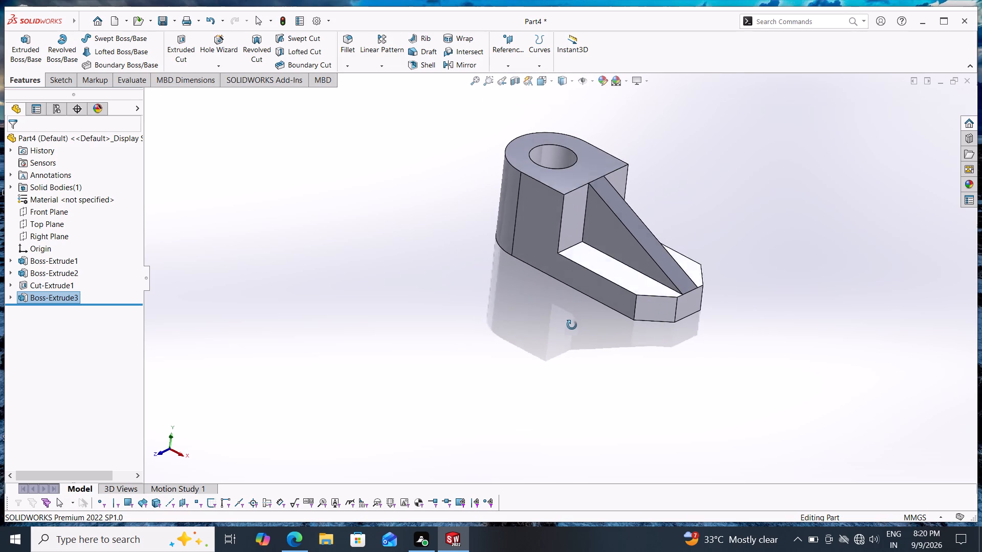
{"action": "middle_click_drag", "start_coordinate": [572, 325], "coordinate": [585, 316]}
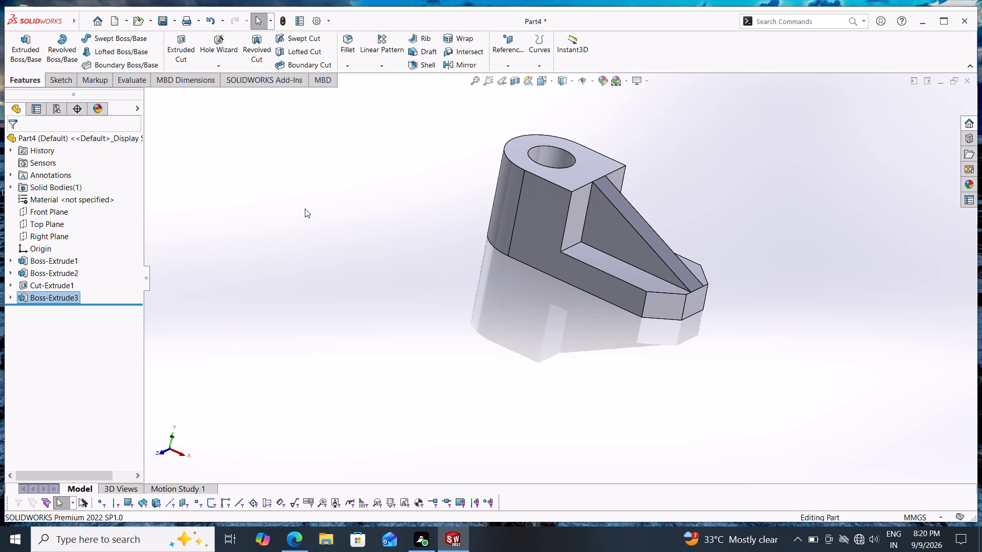
Save the part under the name 09-09-15 in the Documents folder as a SOLIDWORKS Part.
{"action": "left_click", "coordinate": [178, 17]}
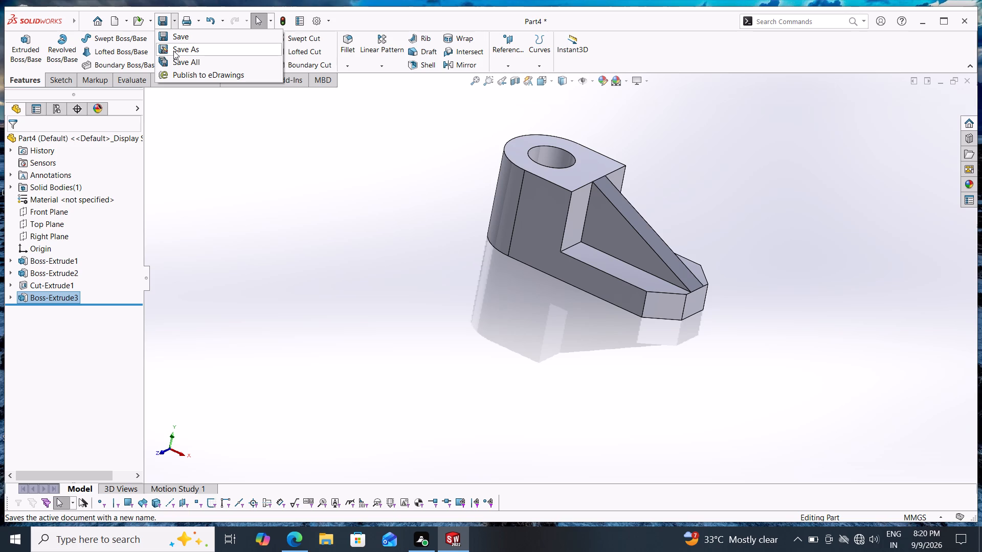
{"action": "left_click", "coordinate": [173, 51]}
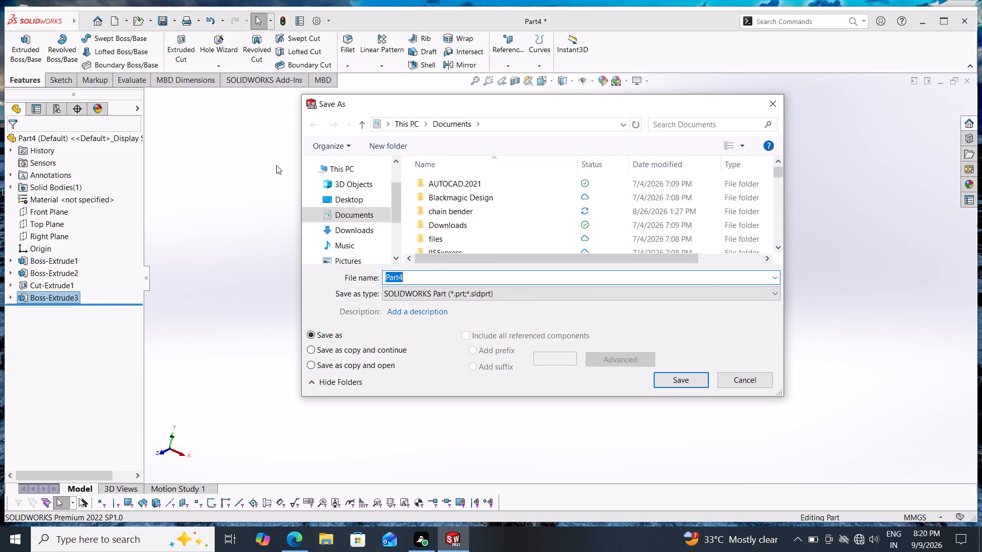
{"action": "type", "text": "09"}
{"action": "key", "text": "minus"}
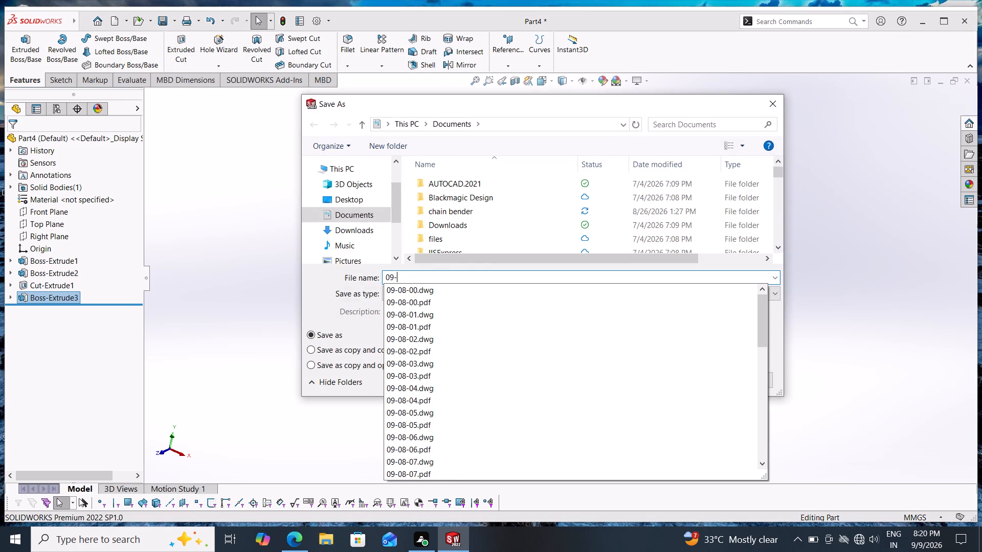
{"action": "key", "text": "0"}
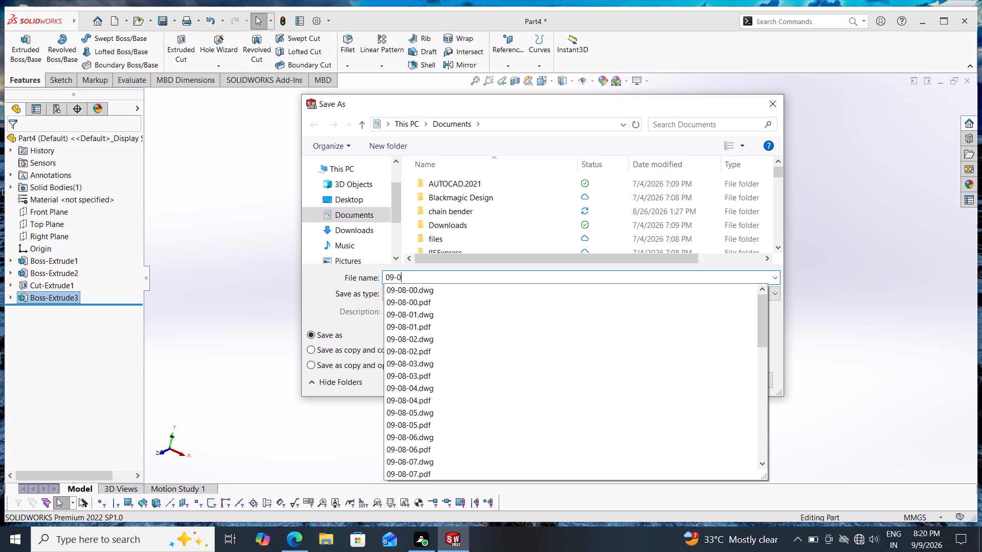
{"action": "type", "text": "9-"}
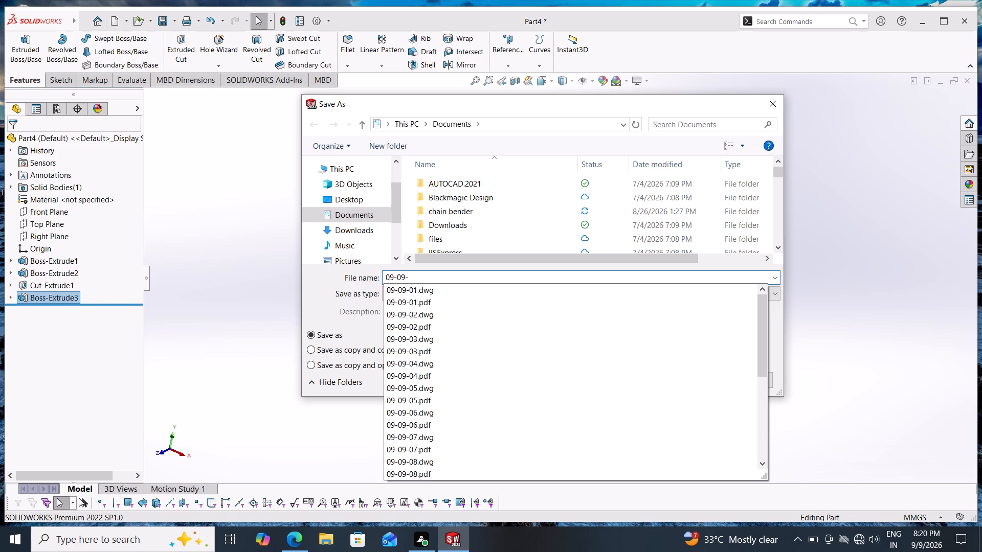
{"action": "key", "text": "1"}
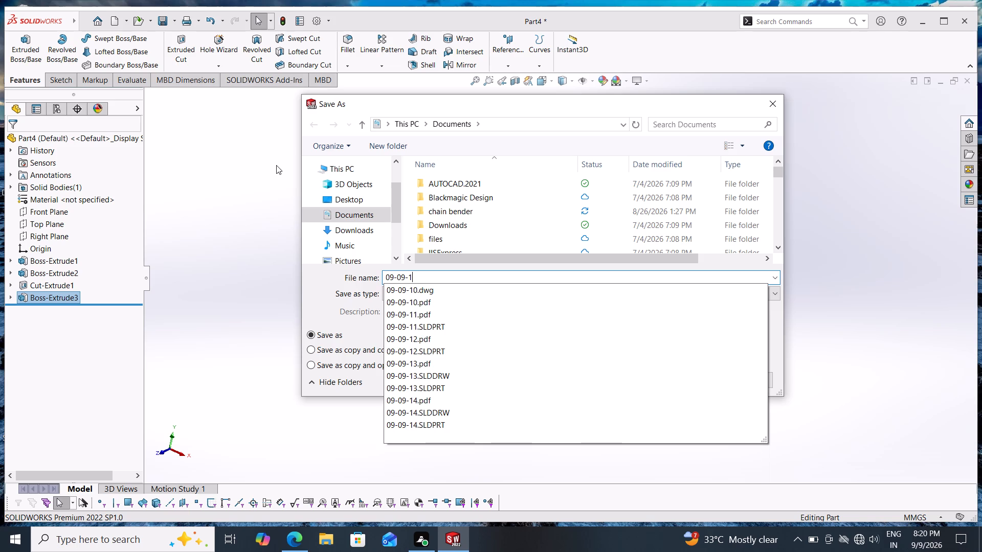
{"action": "key", "text": "5"}
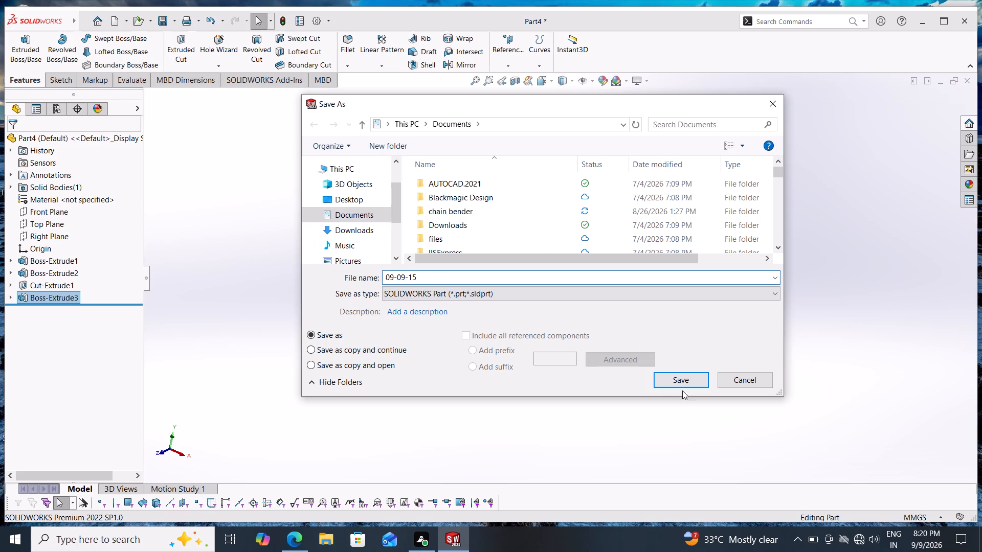
{"action": "left_click", "coordinate": [690, 383]}
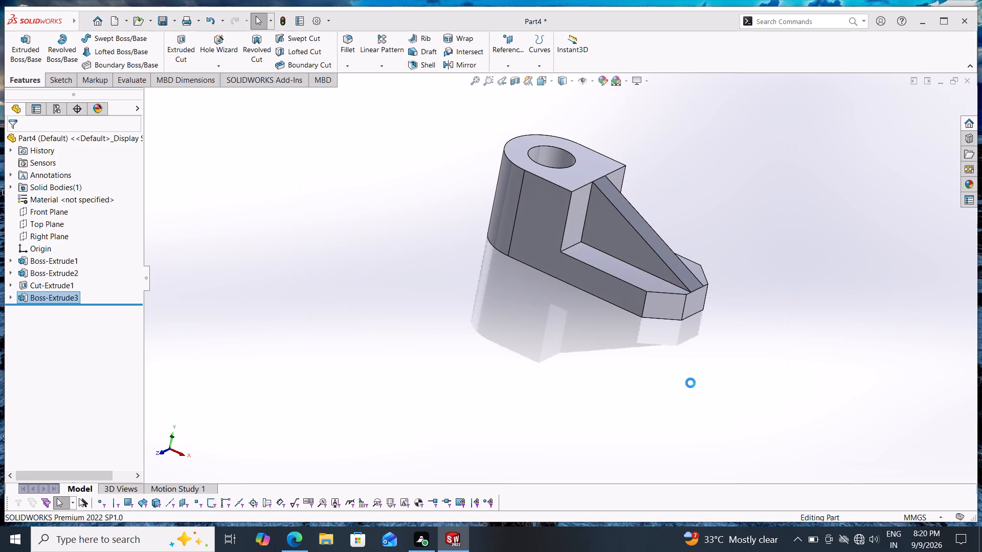
Apply the metallic warm grey car paint appearance to the whole part.
{"action": "left_click", "coordinate": [974, 182]}
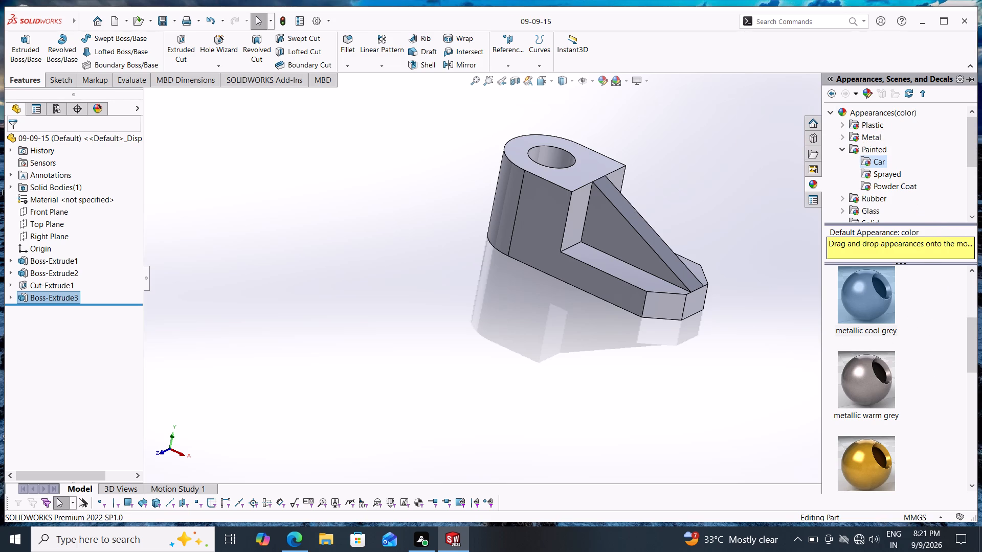
{"action": "left_click_drag", "start_coordinate": [976, 329], "coordinate": [971, 282]}
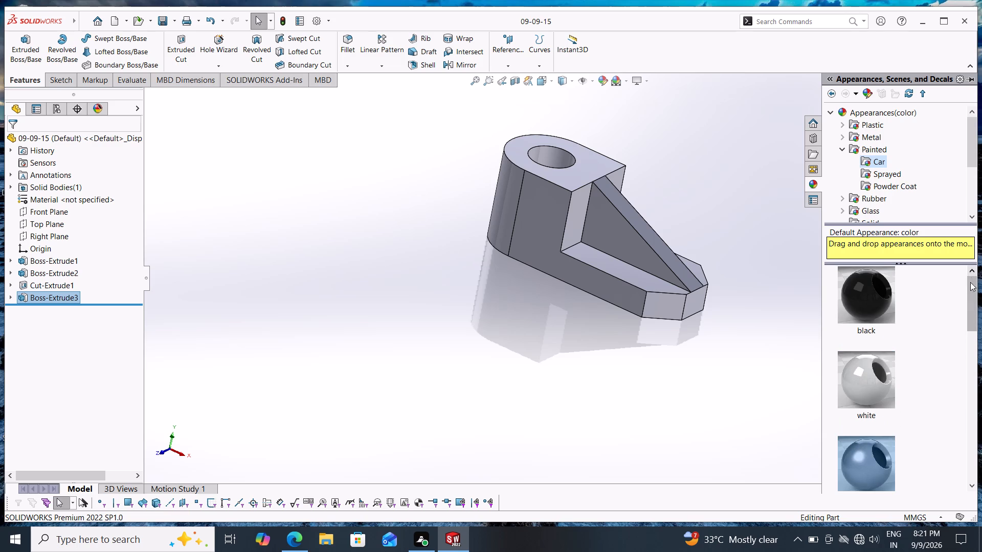
{"action": "left_click_drag", "start_coordinate": [968, 292], "coordinate": [973, 324]}
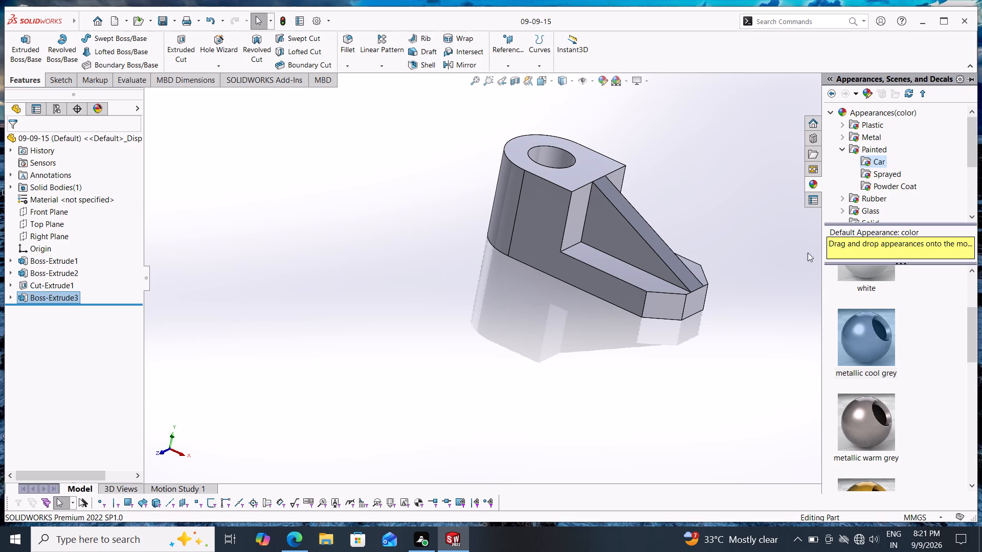
{"action": "left_click_drag", "start_coordinate": [973, 337], "coordinate": [973, 357]}
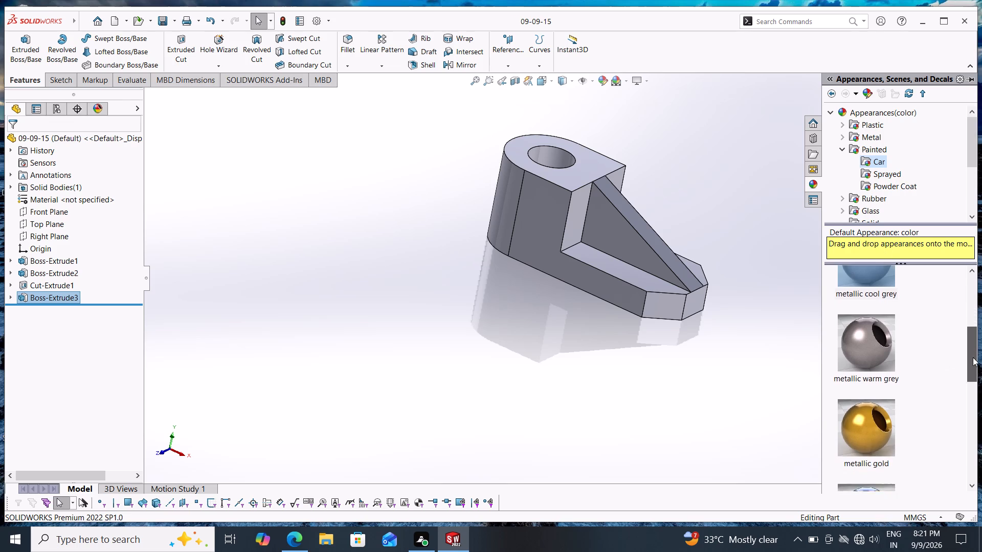
{"action": "left_click_drag", "start_coordinate": [973, 357], "coordinate": [956, 294]}
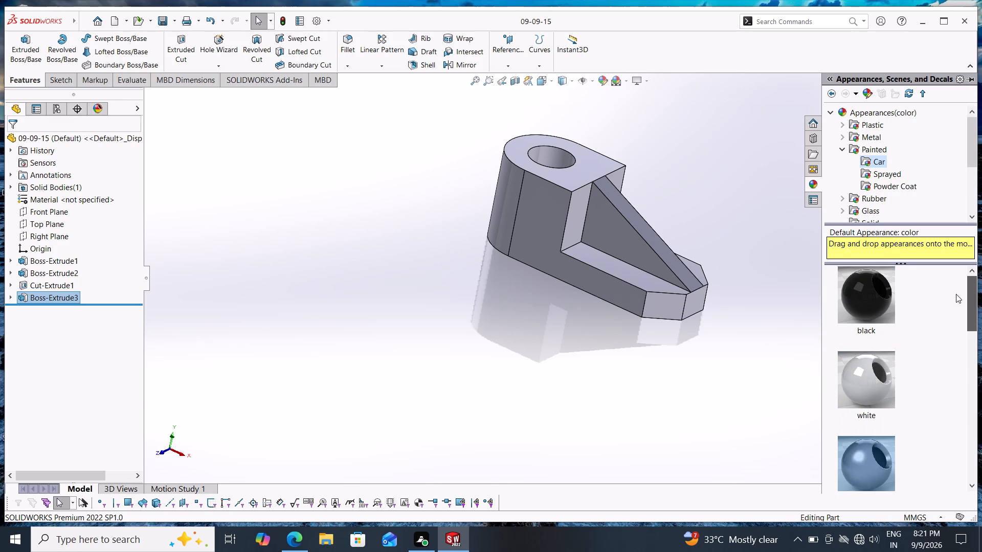
{"action": "left_click_drag", "start_coordinate": [956, 294], "coordinate": [956, 277]}
{"action": "left_click_drag", "start_coordinate": [971, 321], "coordinate": [972, 361]}
{"action": "left_click_drag", "start_coordinate": [887, 398], "coordinate": [638, 293]}
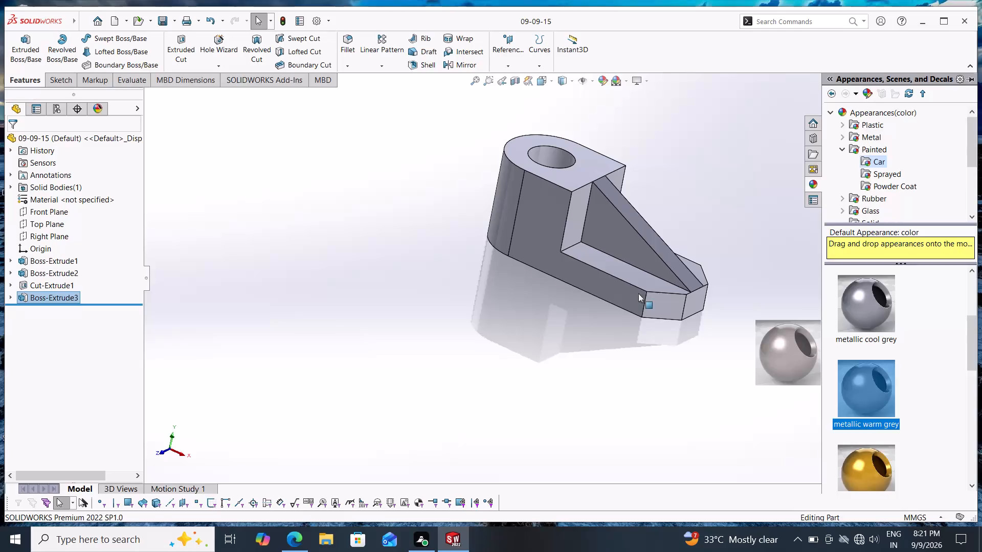
{"action": "left_click_drag", "start_coordinate": [638, 293], "coordinate": [631, 273]}
{"action": "left_click", "coordinate": [644, 271]}
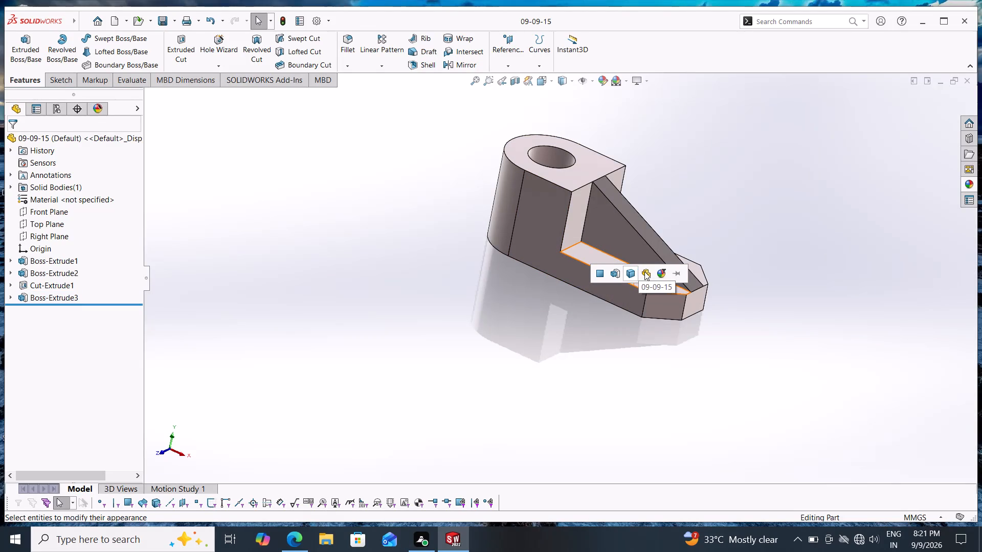
Review the properties of 1023 Carbon Steel Sheet (SS), A286 Iron Base Superalloy and AISI 1010 hot rolled bar in the material library.
{"action": "middle_click_drag", "start_coordinate": [640, 366], "coordinate": [647, 368]}
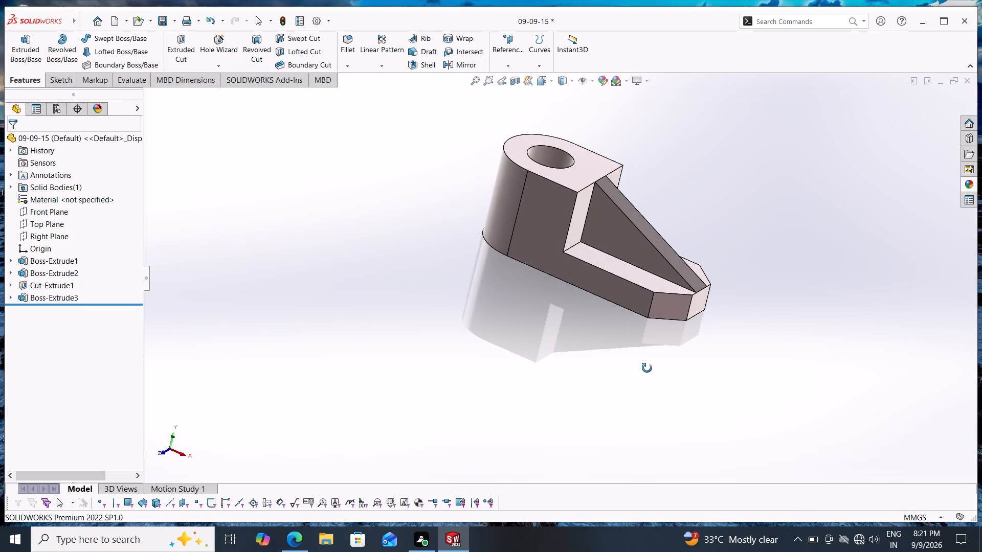
{"action": "middle_click_drag", "start_coordinate": [647, 368], "coordinate": [646, 360]}
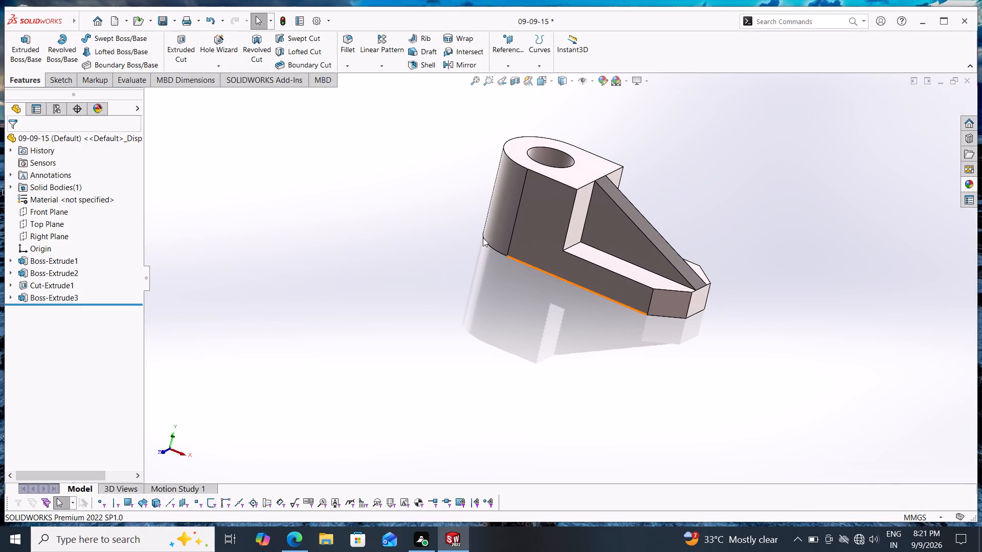
{"action": "left_click", "coordinate": [51, 195]}
{"action": "left_click", "coordinate": [55, 198]}
{"action": "right_click", "coordinate": [55, 198]}
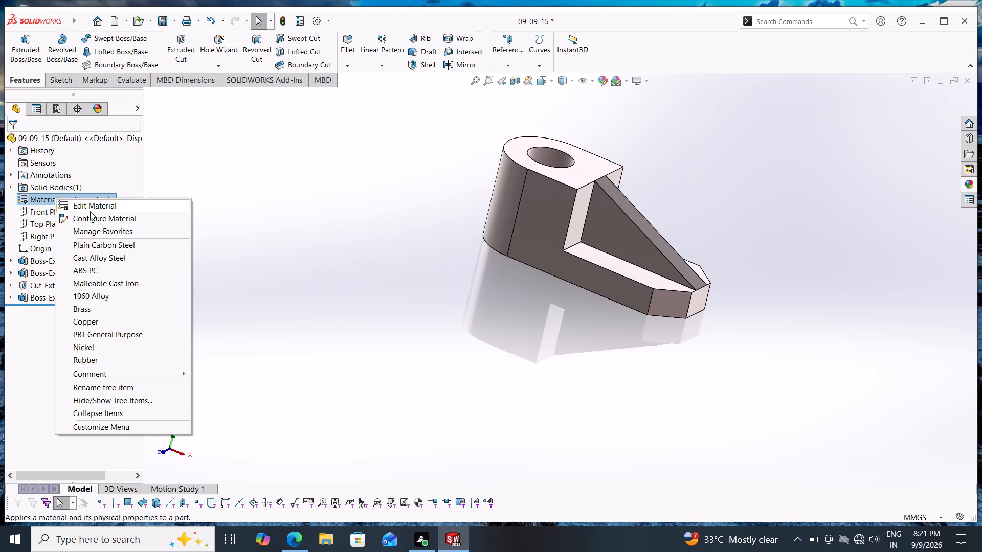
{"action": "left_click", "coordinate": [92, 210]}
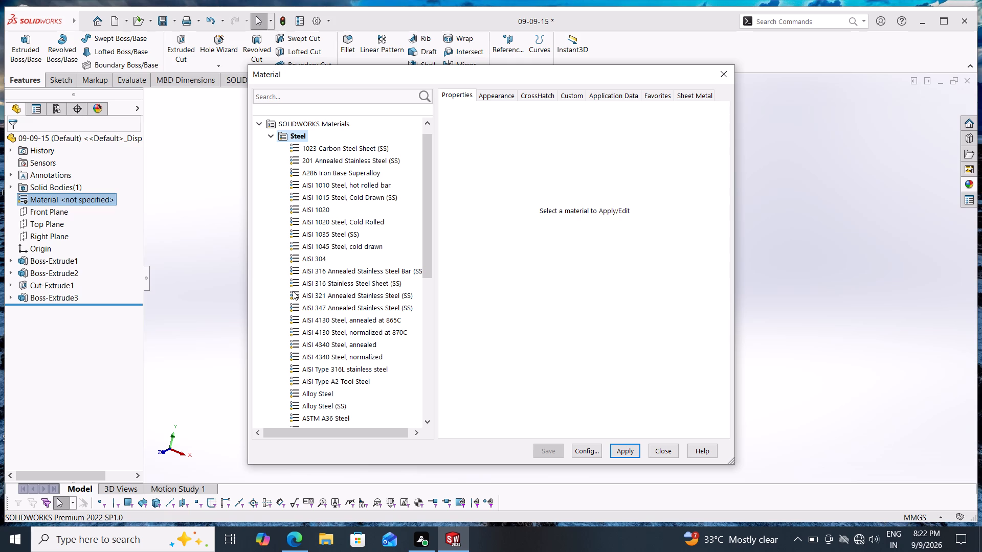
{"action": "left_click", "coordinate": [321, 145]}
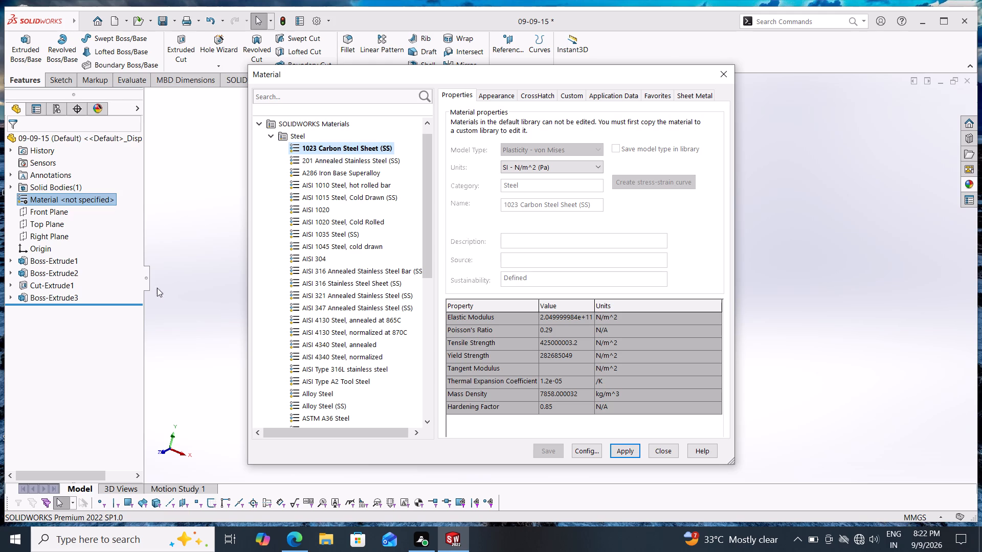
{"action": "left_click", "coordinate": [330, 171]}
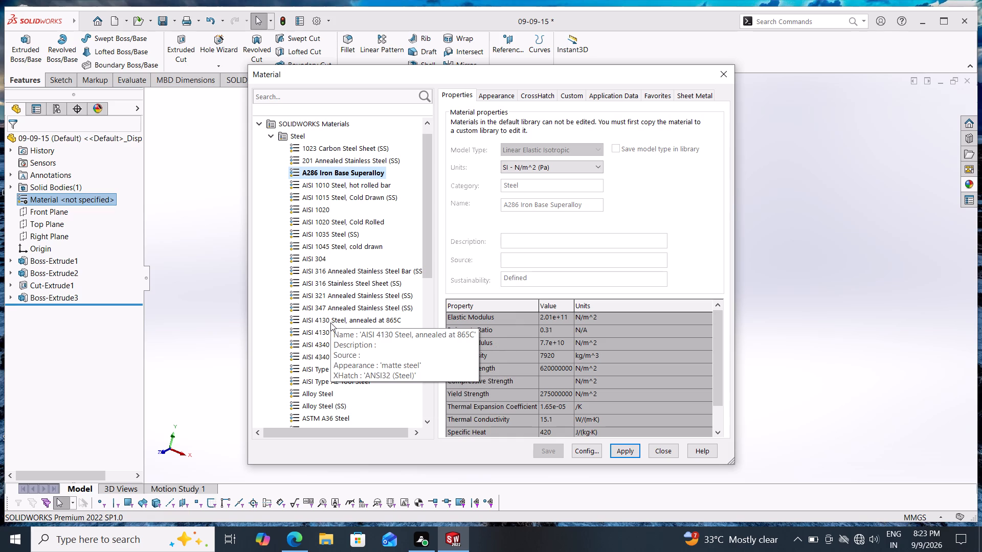
{"action": "left_click", "coordinate": [375, 183]}
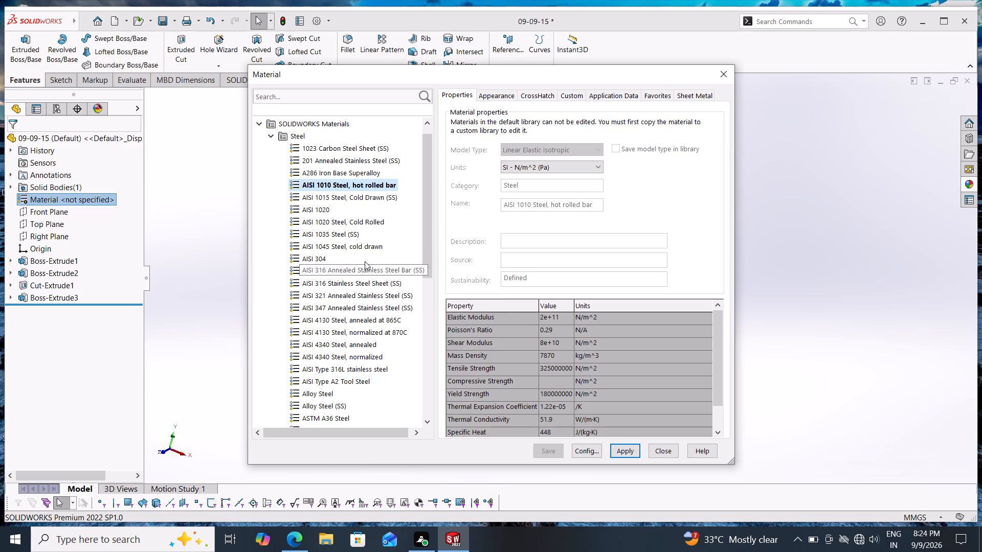
{"action": "left_click", "coordinate": [680, 453]}
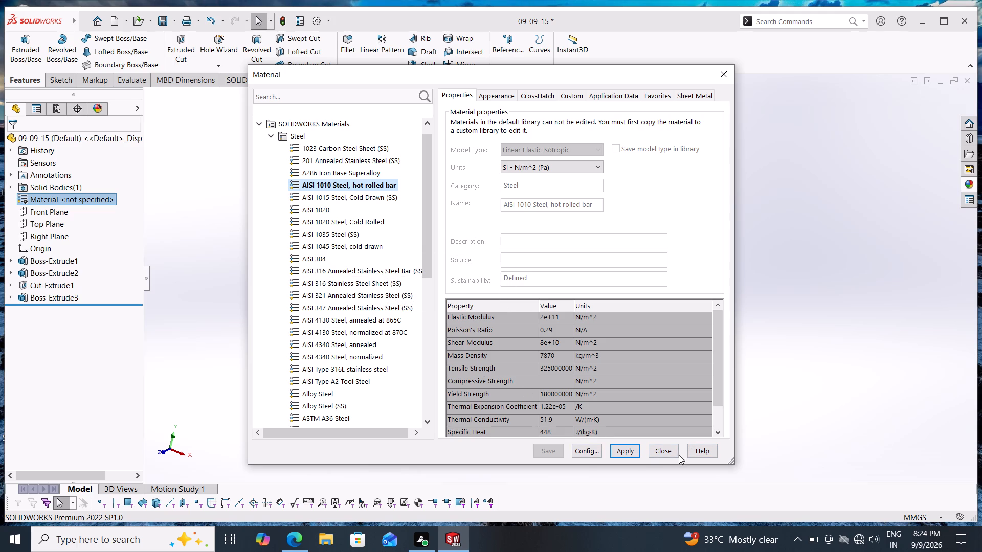
{"action": "left_click", "coordinate": [675, 451]}
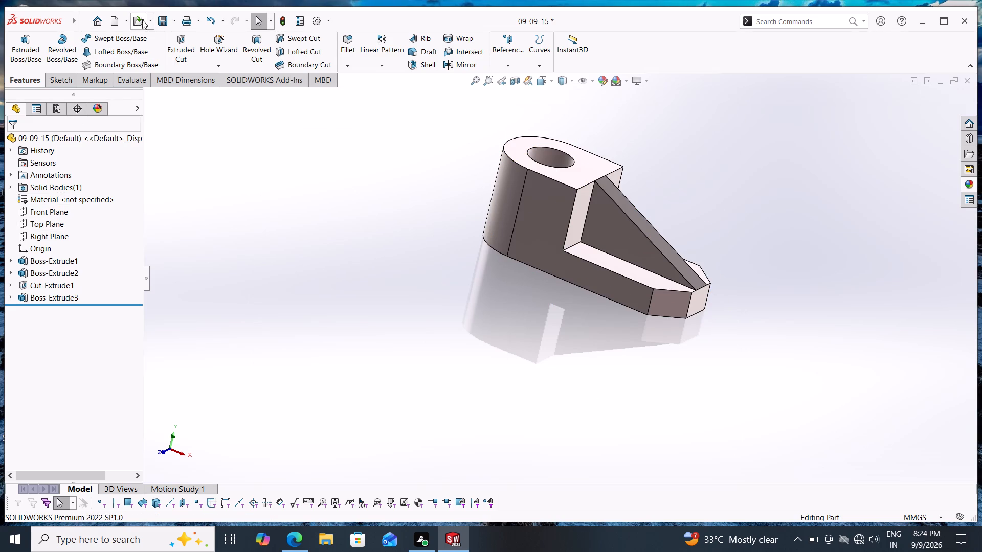
Save the part with its new appearance.
{"action": "left_click", "coordinate": [171, 21]}
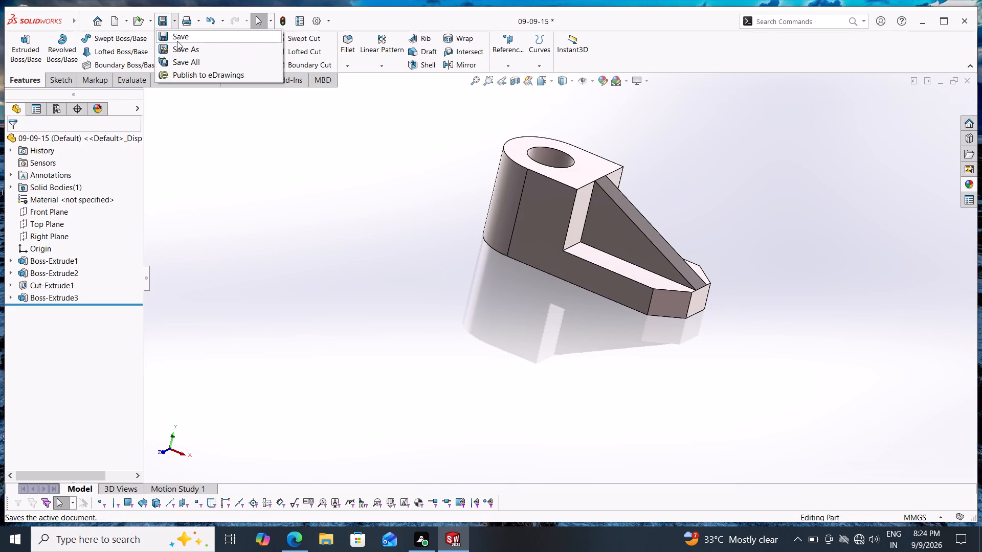
{"action": "left_click", "coordinate": [177, 41]}
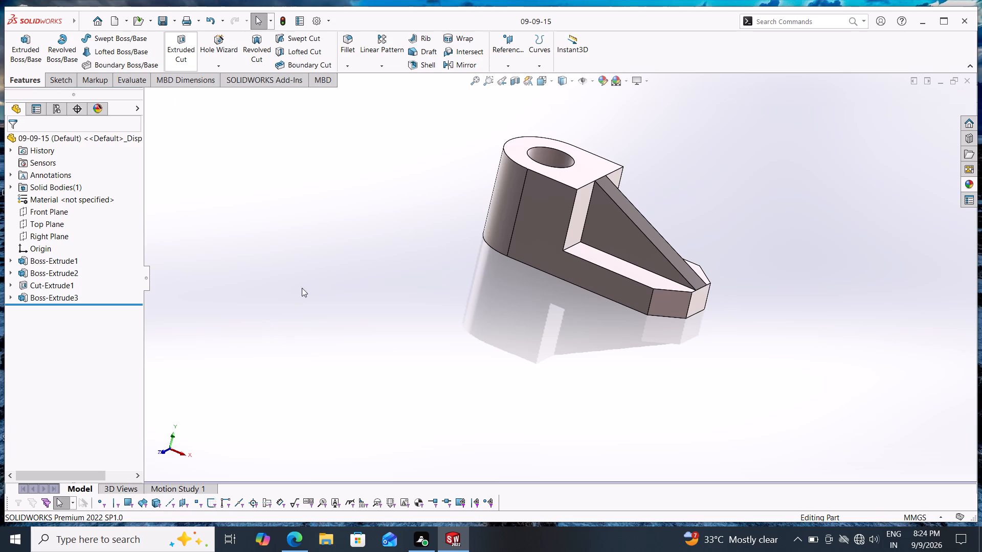
Create a drawing from the part on an A3 (ANSI) Landscape sheet with the standard sheet format displayed.
{"action": "left_click", "coordinate": [149, 20]}
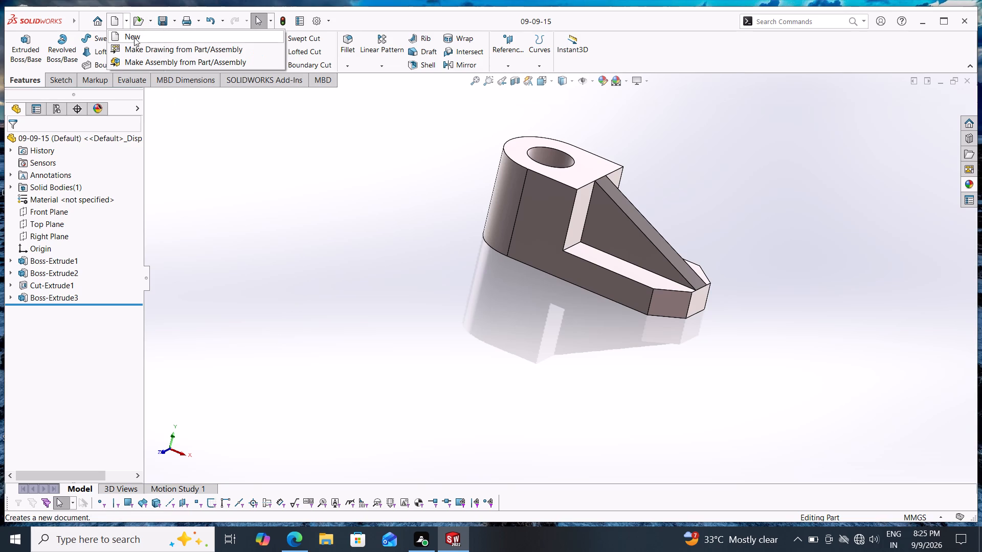
{"action": "left_click", "coordinate": [139, 49]}
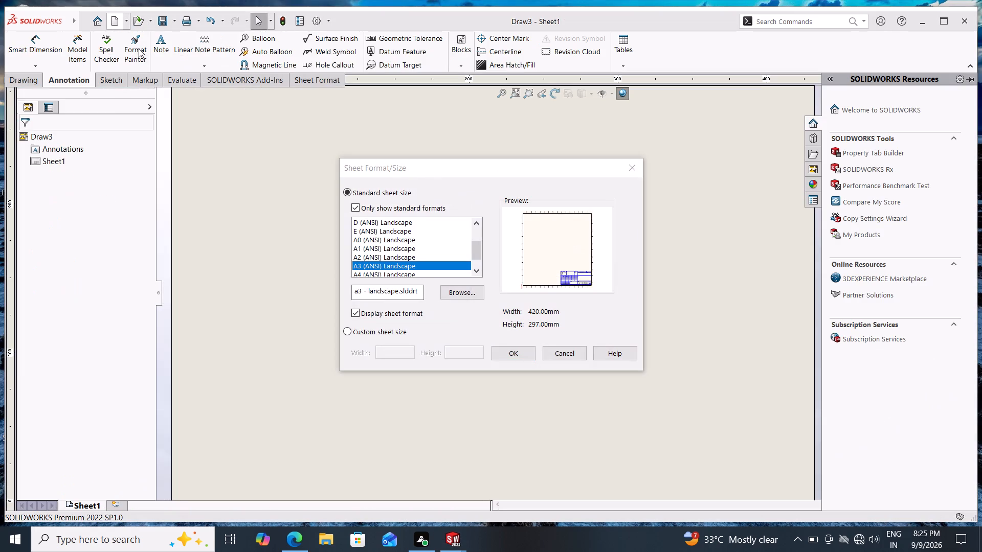
{"action": "left_click", "coordinate": [502, 353]}
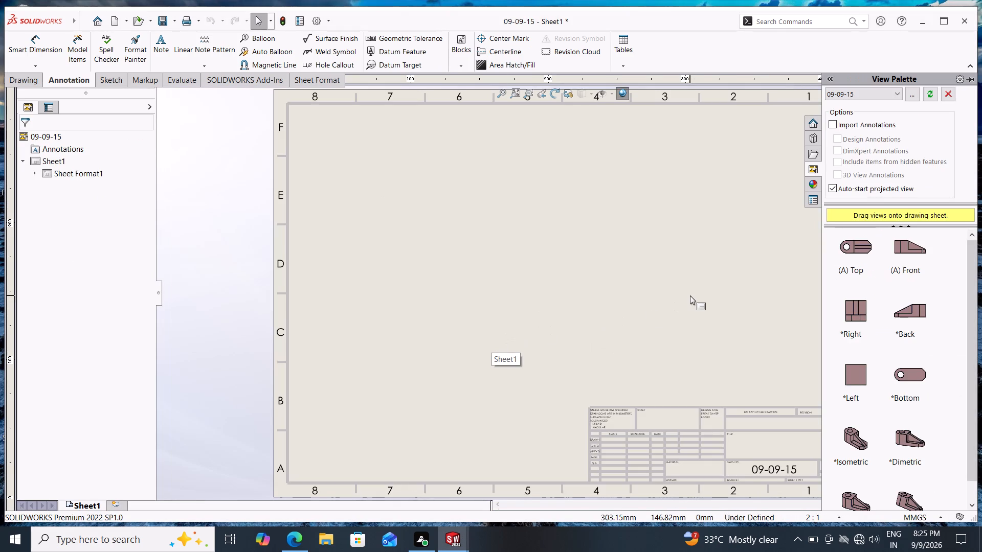
Place the Top view in the sheet's upper left area, projecting a front view below it and a pictorial view diagonally from it.
{"action": "left_click_drag", "start_coordinate": [858, 245], "coordinate": [661, 223]}
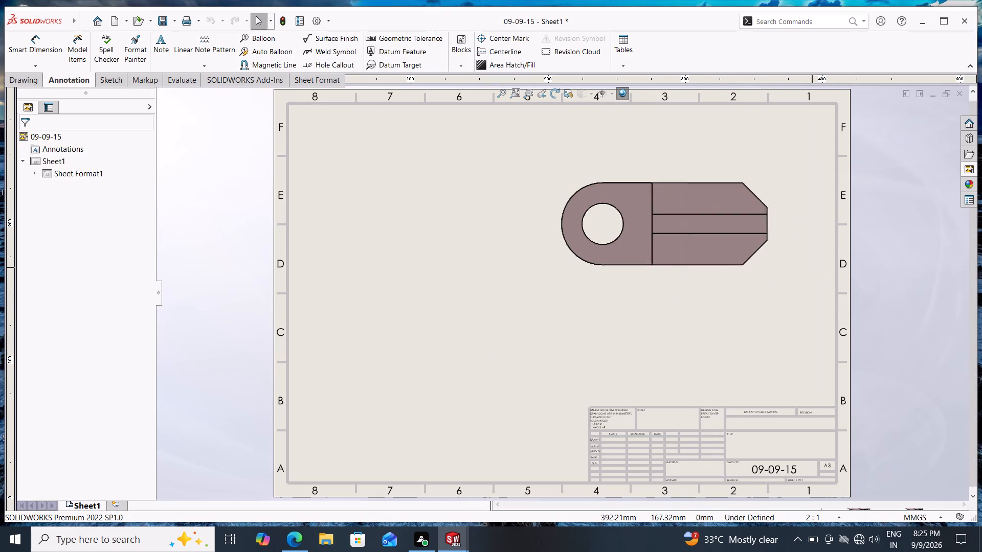
{"action": "left_click_drag", "start_coordinate": [661, 223], "coordinate": [450, 191]}
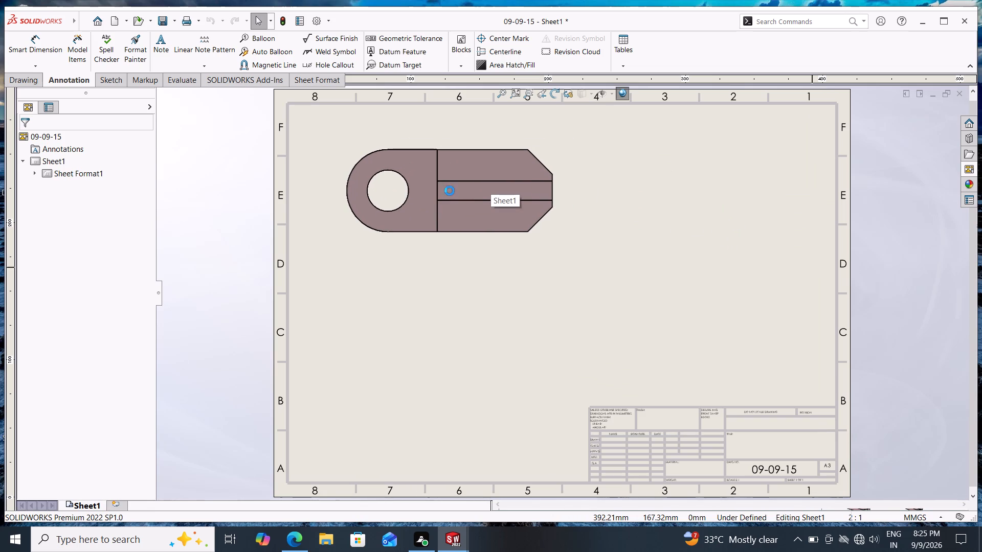
{"action": "left_click", "coordinate": [467, 356]}
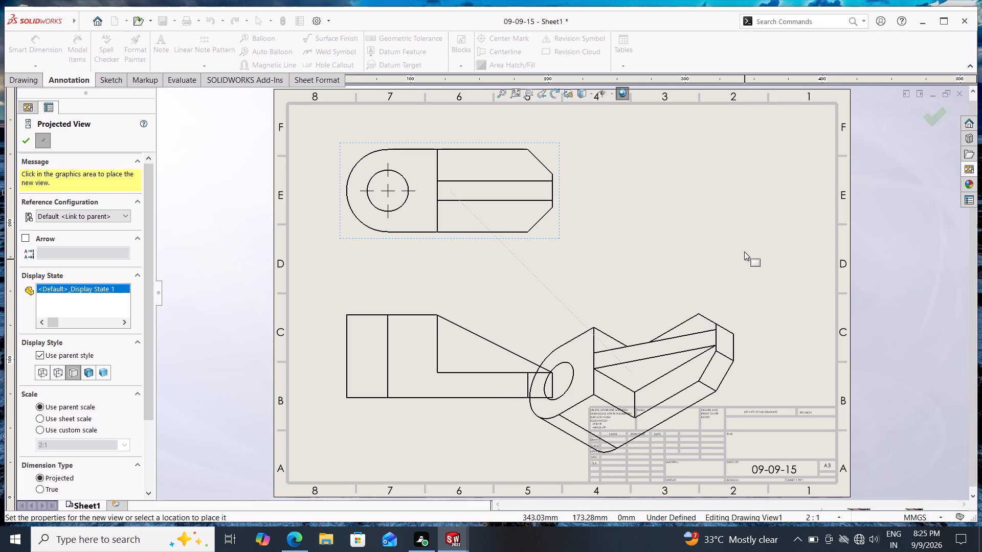
{"action": "left_click", "coordinate": [702, 257]}
{"action": "left_click", "coordinate": [457, 539]}
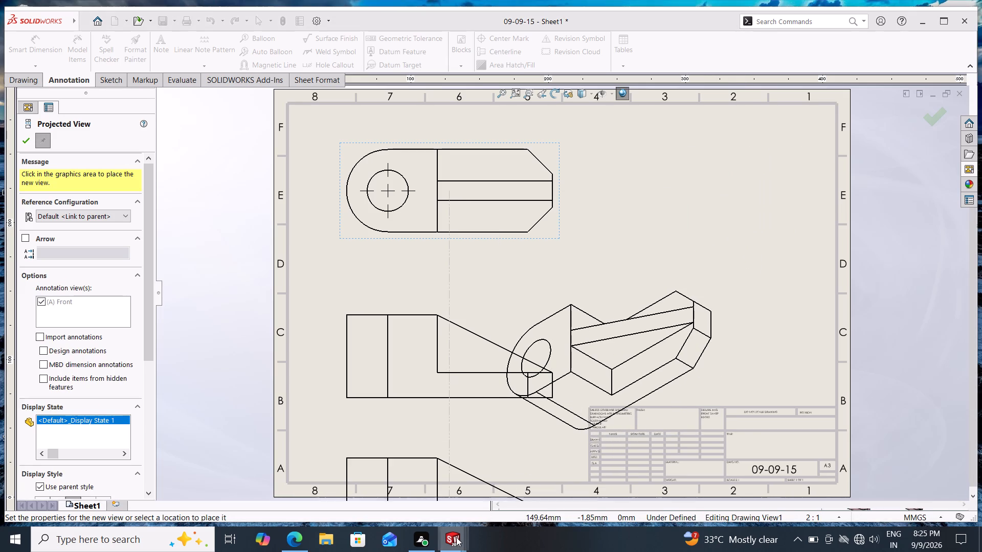
{"action": "left_click", "coordinate": [398, 478]}
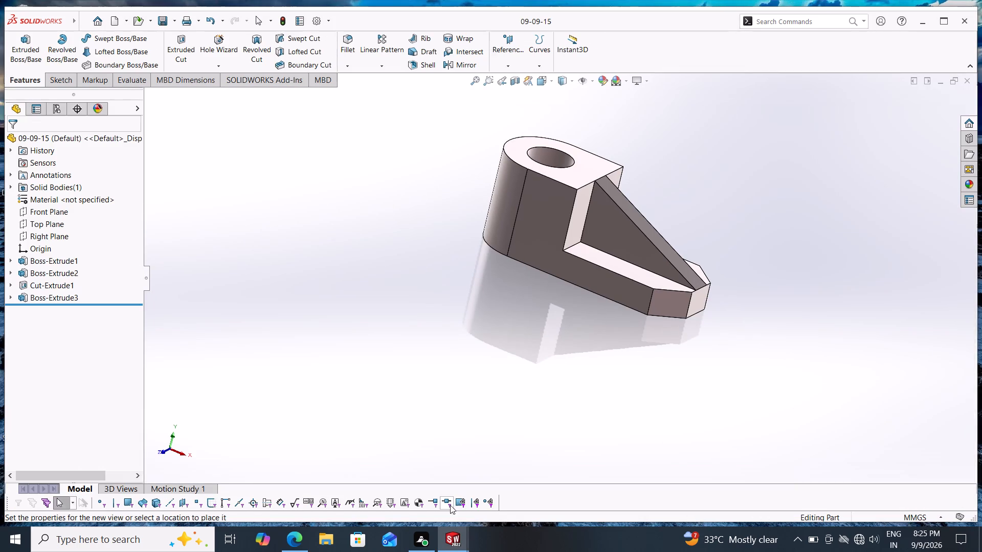
{"action": "left_click", "coordinate": [453, 537]}
{"action": "left_click", "coordinate": [516, 488]}
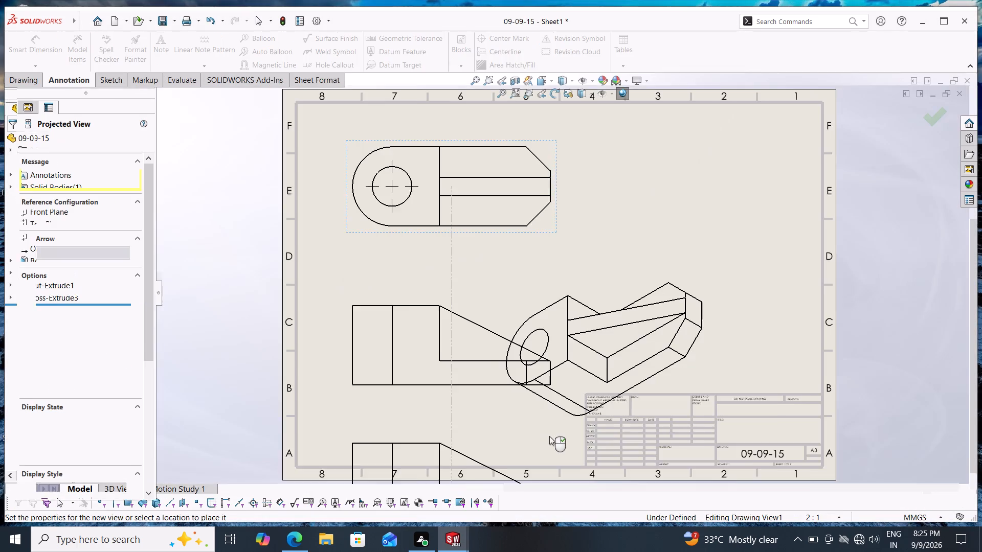
{"action": "key", "text": "Escape"}
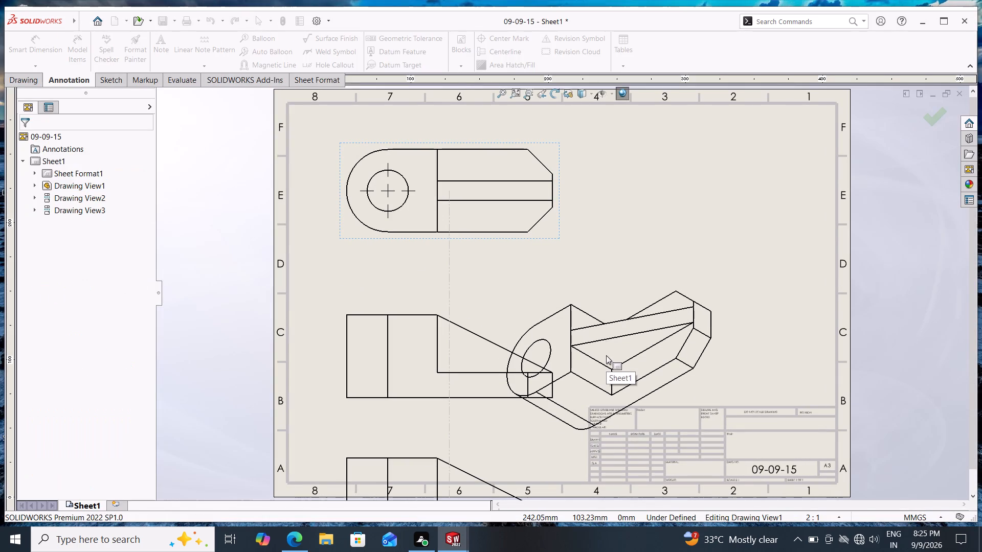
{"action": "key", "text": "Escape"}
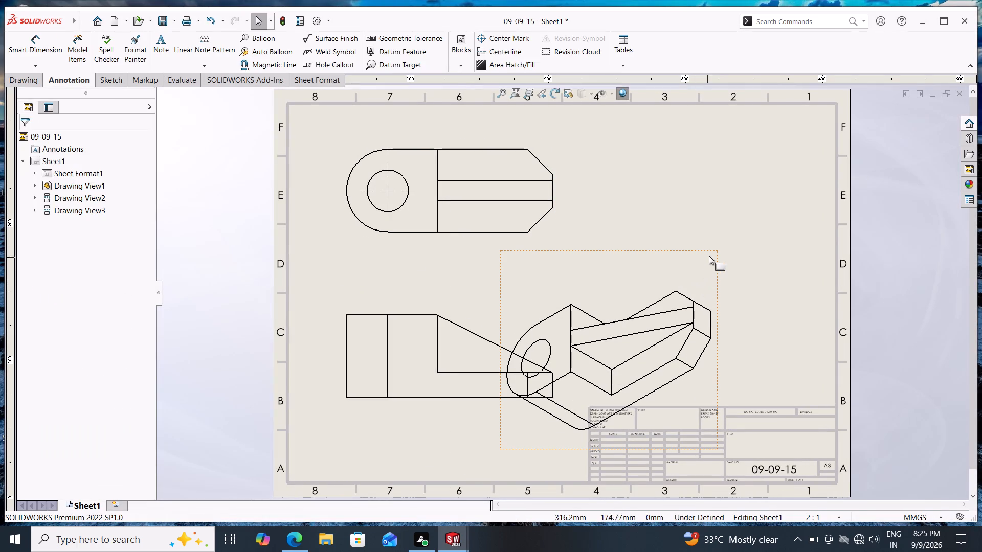
Move the pictorial view into the sheet's upper right area, clear of the front view and the title block.
{"action": "left_click", "coordinate": [709, 256]}
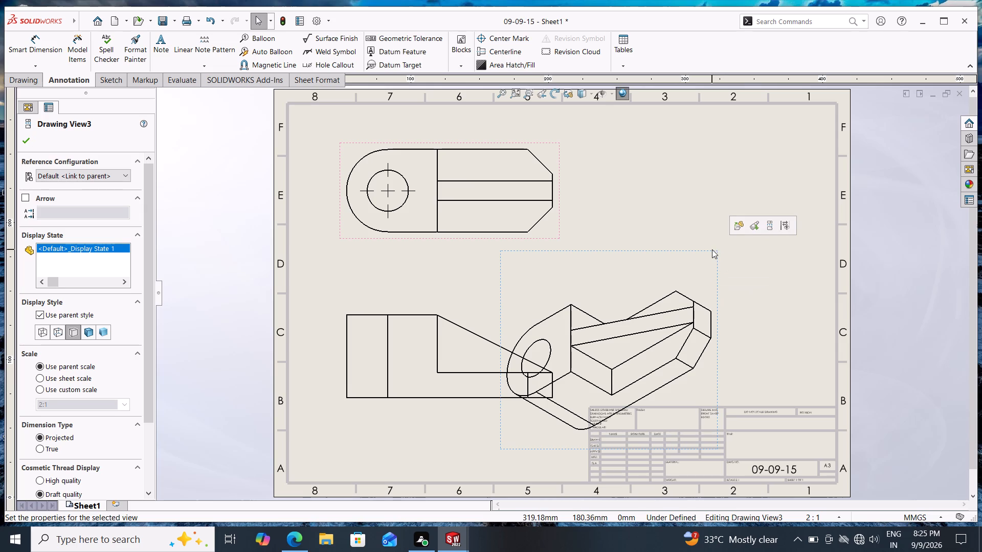
{"action": "left_click", "coordinate": [617, 251]}
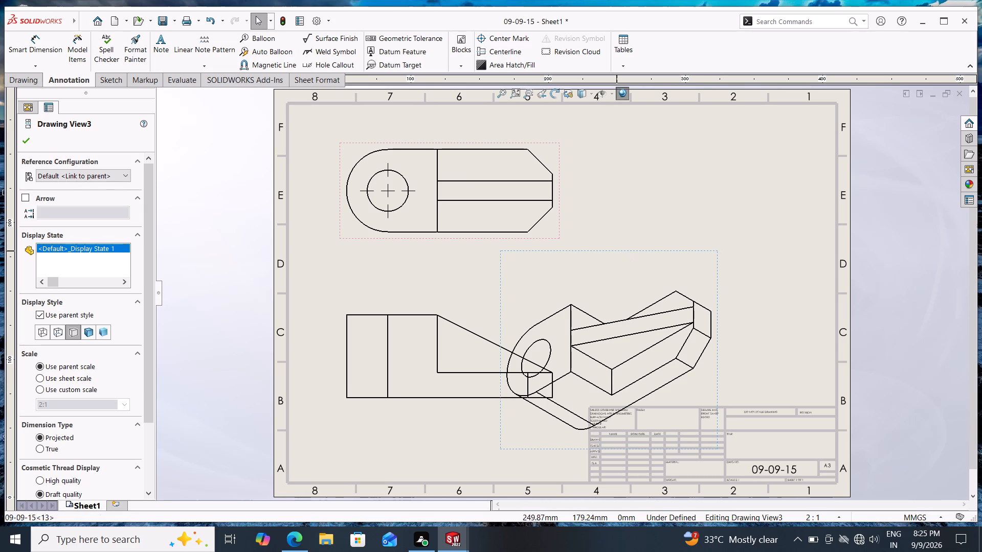
{"action": "left_click_drag", "start_coordinate": [620, 253], "coordinate": [706, 152]}
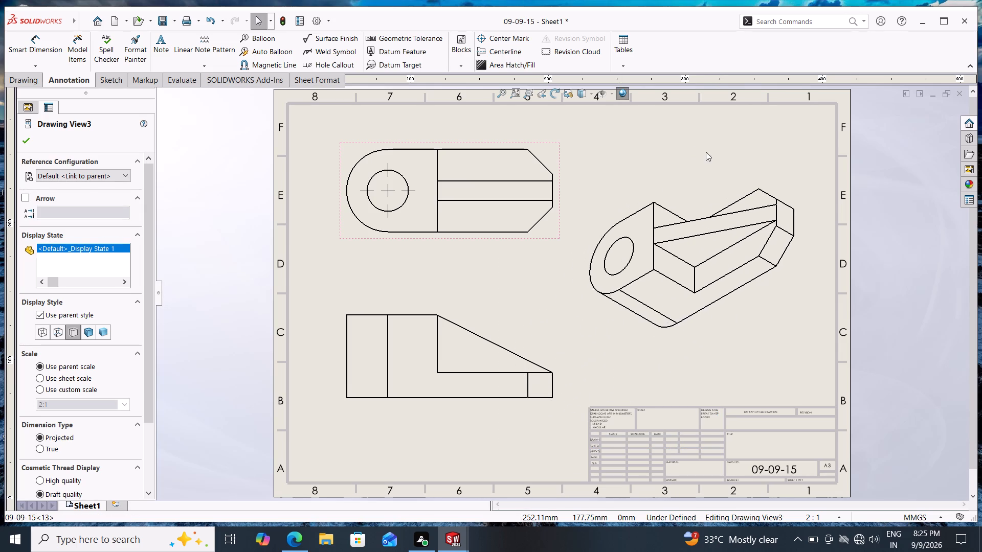
{"action": "left_click_drag", "start_coordinate": [706, 152], "coordinate": [700, 153]}
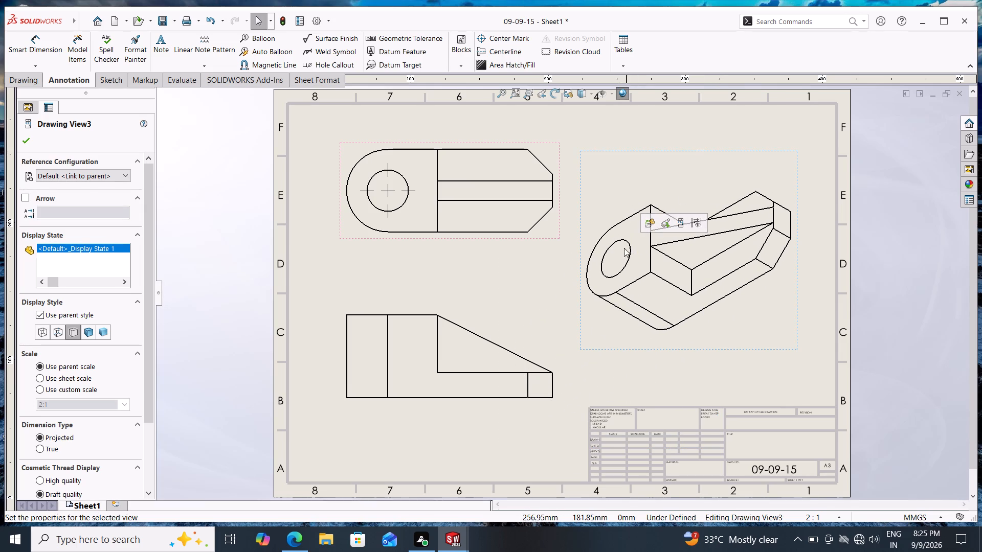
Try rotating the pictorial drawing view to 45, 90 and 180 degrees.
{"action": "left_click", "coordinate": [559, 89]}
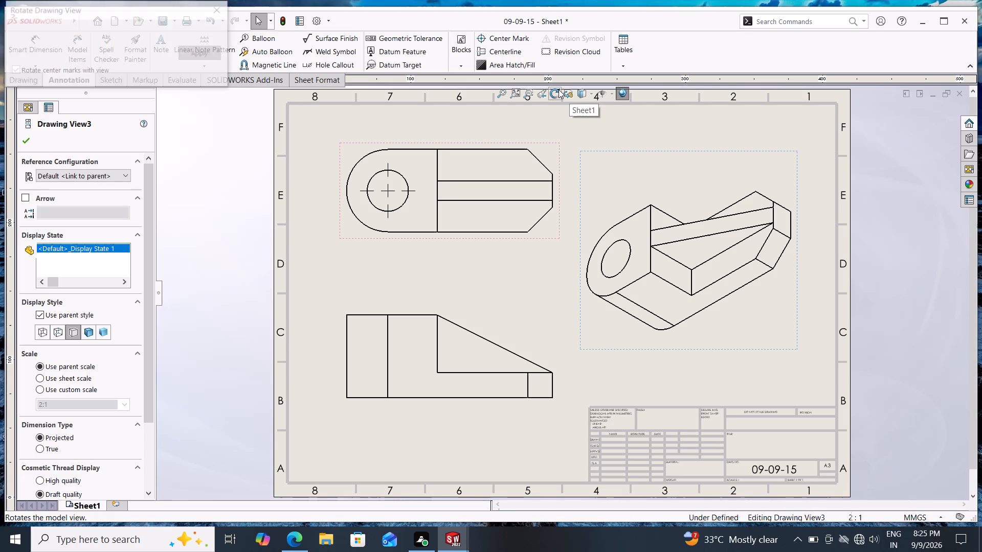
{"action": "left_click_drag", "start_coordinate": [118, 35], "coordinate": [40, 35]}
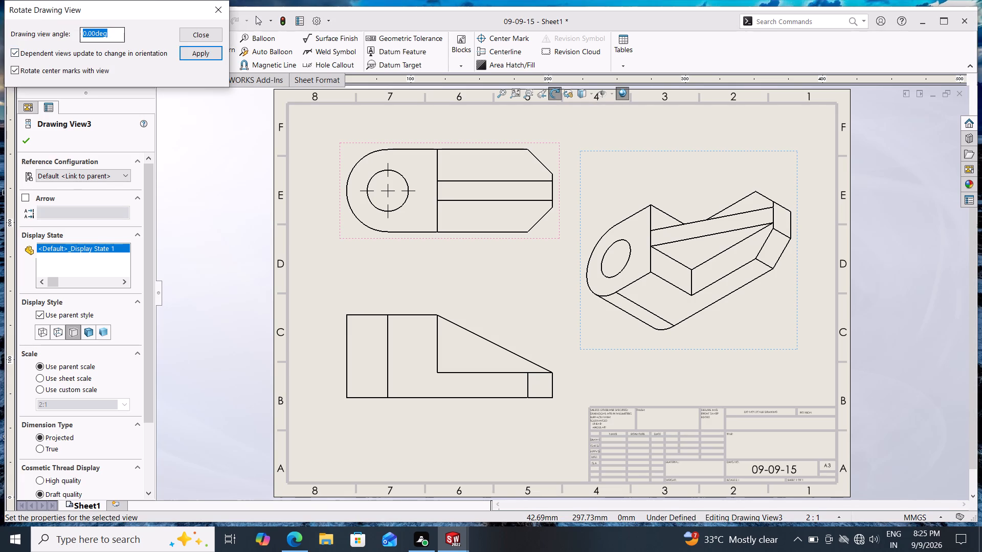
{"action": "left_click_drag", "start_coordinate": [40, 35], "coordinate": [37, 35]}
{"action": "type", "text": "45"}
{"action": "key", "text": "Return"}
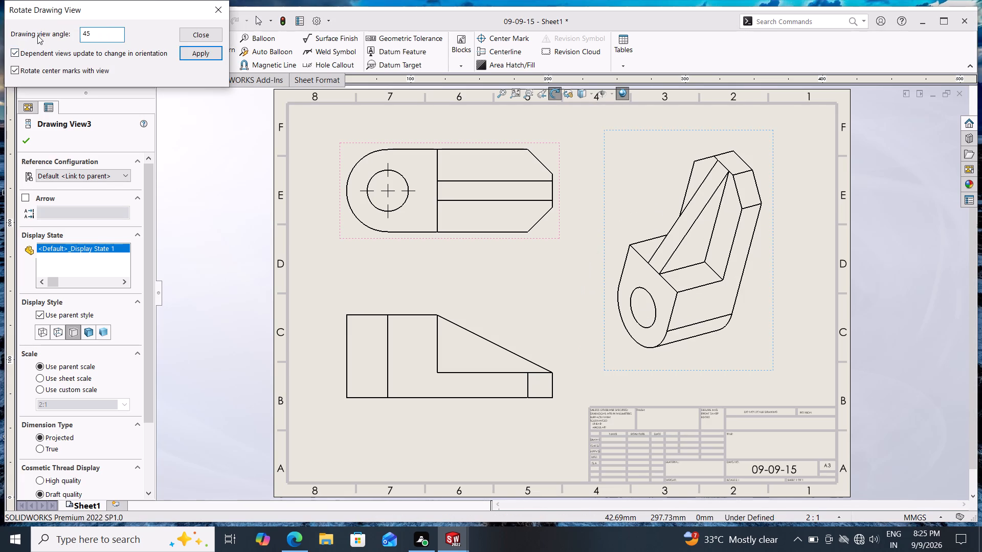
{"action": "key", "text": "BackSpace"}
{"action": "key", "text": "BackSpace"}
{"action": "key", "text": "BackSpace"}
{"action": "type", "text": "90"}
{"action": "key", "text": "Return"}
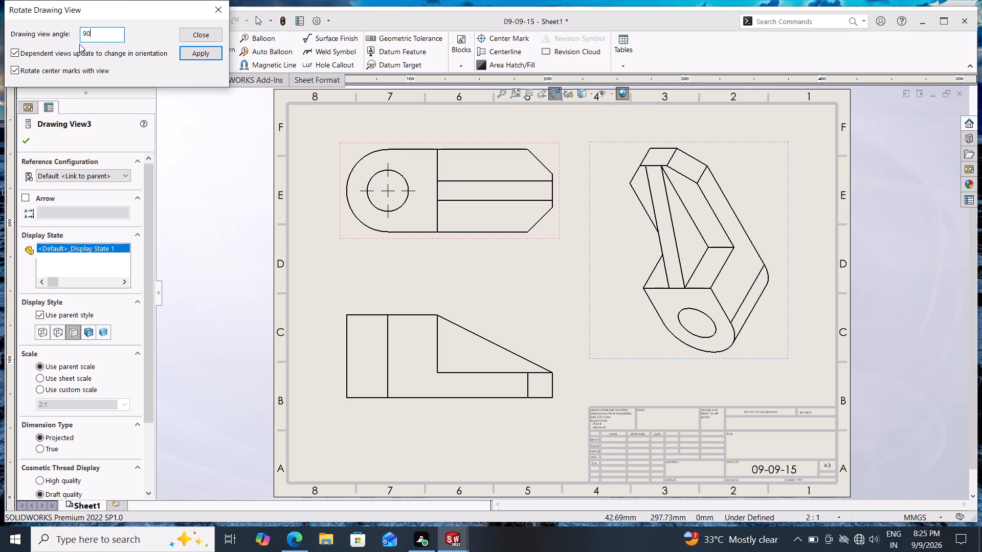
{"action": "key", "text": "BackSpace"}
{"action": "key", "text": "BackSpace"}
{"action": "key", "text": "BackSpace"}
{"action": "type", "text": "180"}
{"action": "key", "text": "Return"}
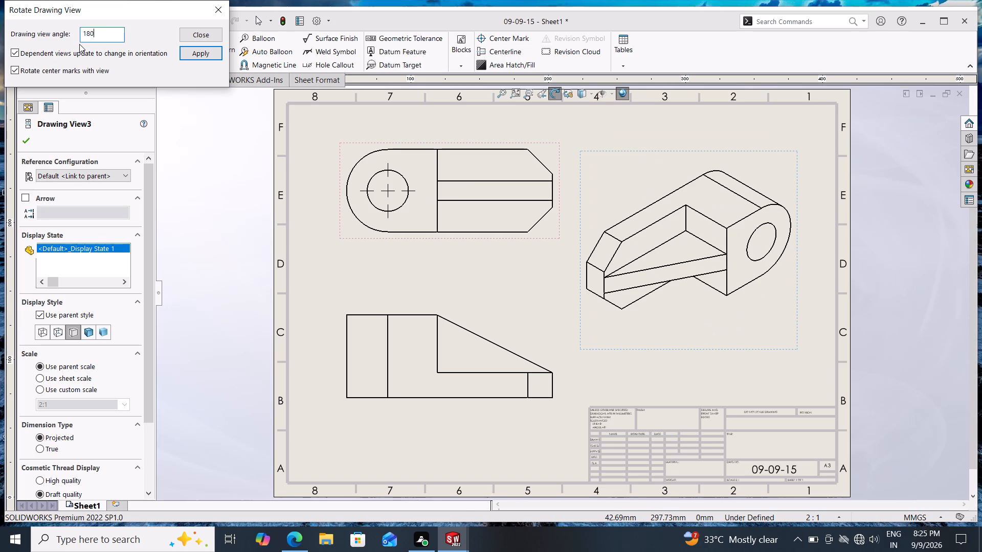
Rotate the pictorial drawing view to an angle of 300 degrees.
{"action": "key", "text": "BackSpace"}
{"action": "key", "text": "BackSpace"}
{"action": "key", "text": "BackSpace"}
{"action": "type", "text": "300"}
{"action": "key", "text": "Return"}
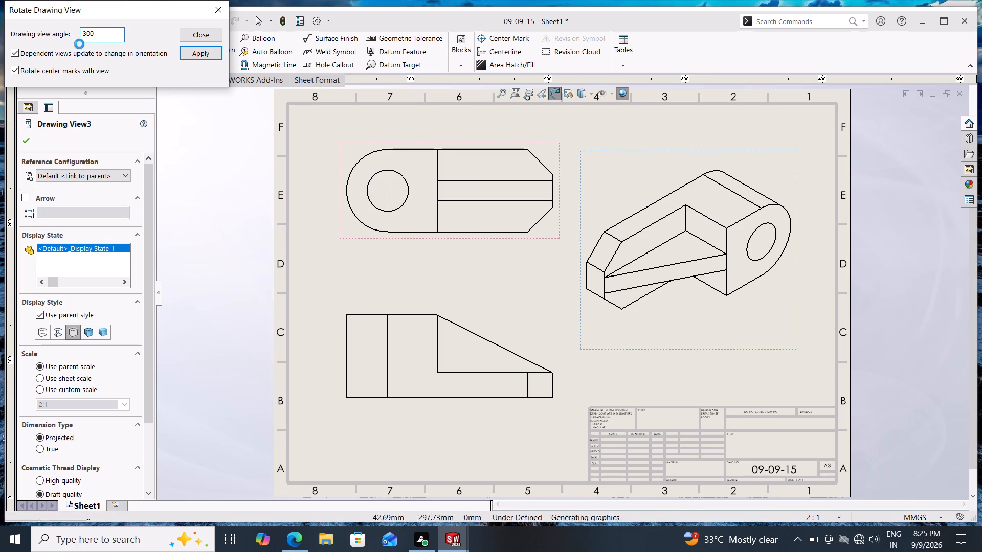
{"action": "left_click", "coordinate": [210, 54]}
{"action": "left_click", "coordinate": [205, 31]}
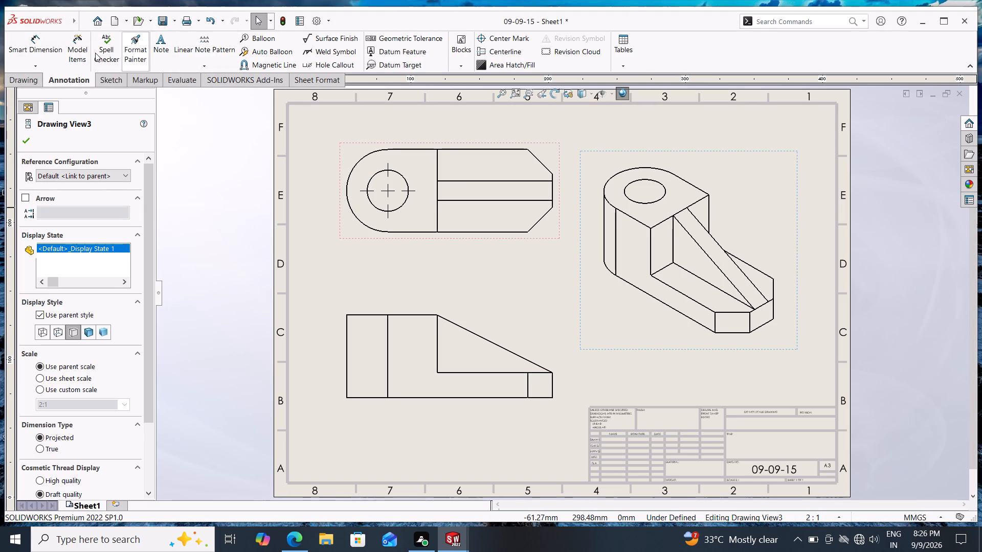
Dimension the rounded end's full width in the top view with Smart Dimension, placing it outside the rounded end.
{"action": "left_click", "coordinate": [37, 50]}
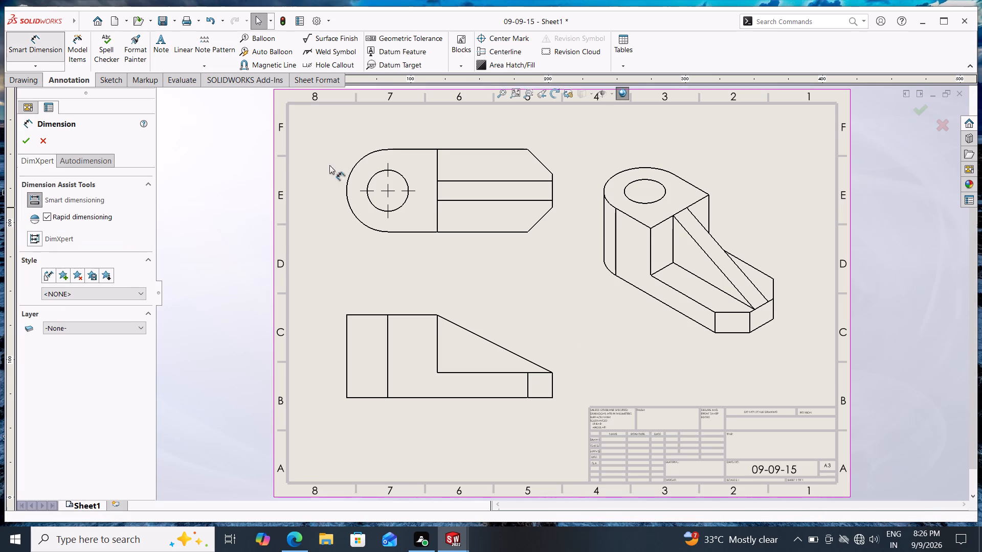
{"action": "left_click", "coordinate": [387, 150]}
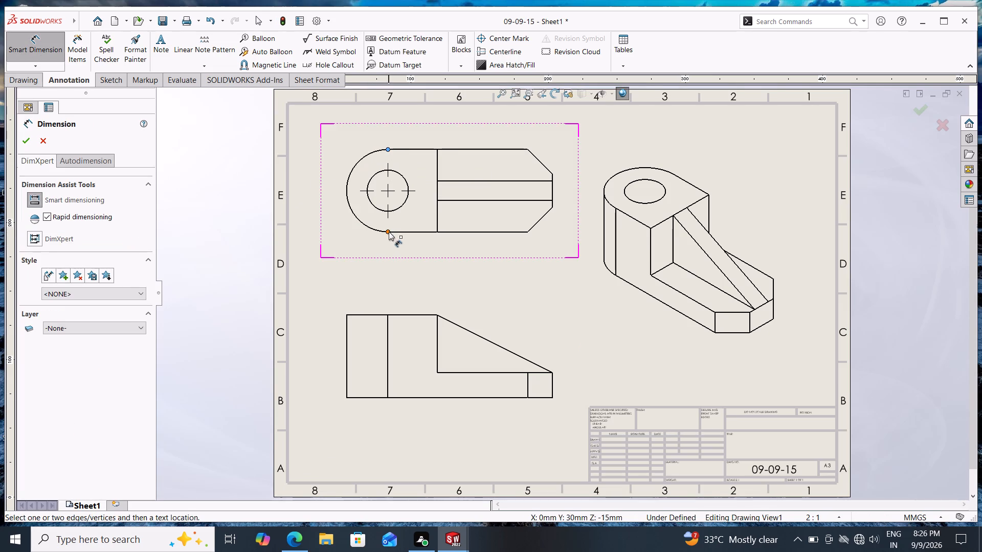
{"action": "left_click_drag", "start_coordinate": [389, 232], "coordinate": [384, 229]}
{"action": "left_click", "coordinate": [328, 192]}
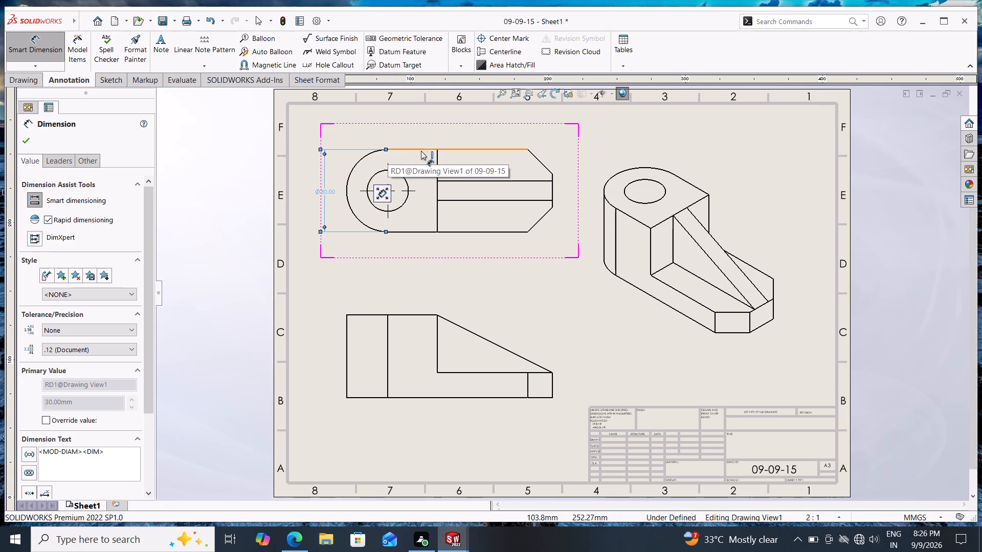
Dimension the top view's horizontal distances from the arc's tangent points to the boss edge, above the view, and to the chamfered end, below it.
{"action": "left_click", "coordinate": [437, 150]}
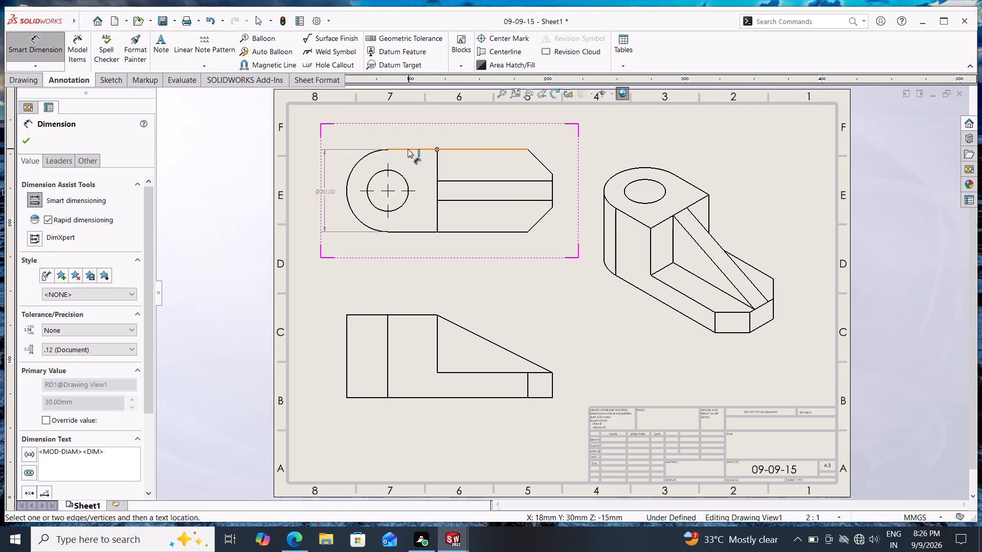
{"action": "left_click", "coordinate": [387, 149]}
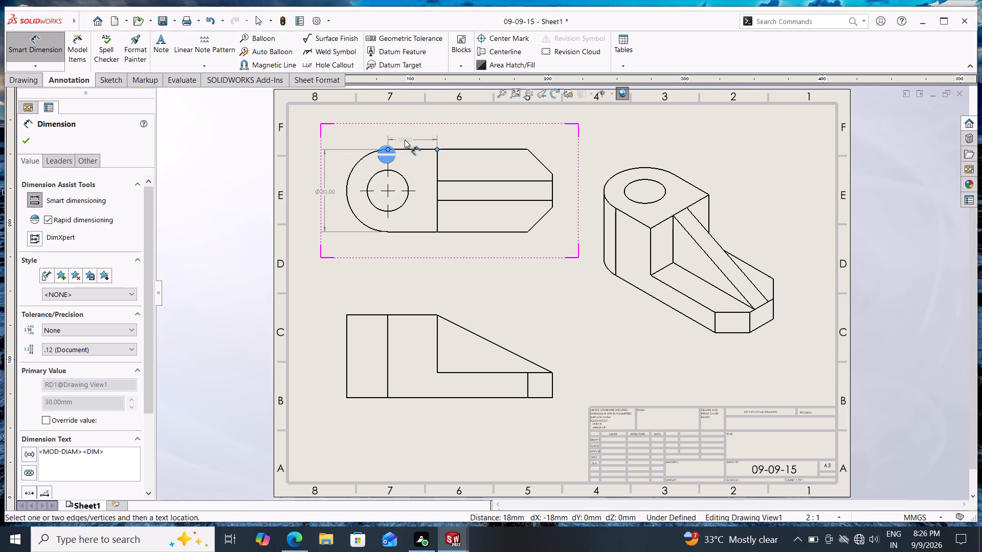
{"action": "left_click", "coordinate": [412, 134]}
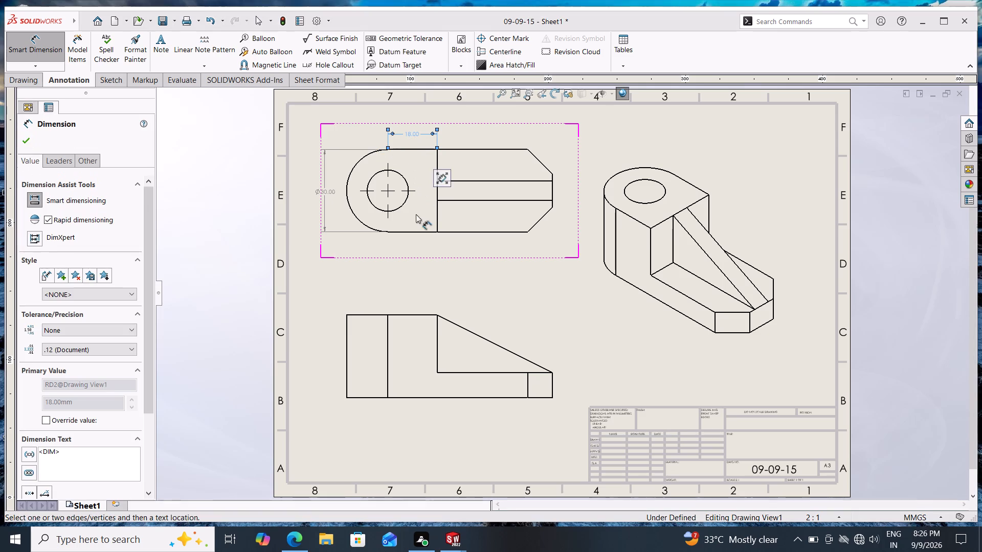
{"action": "left_click", "coordinate": [388, 232]}
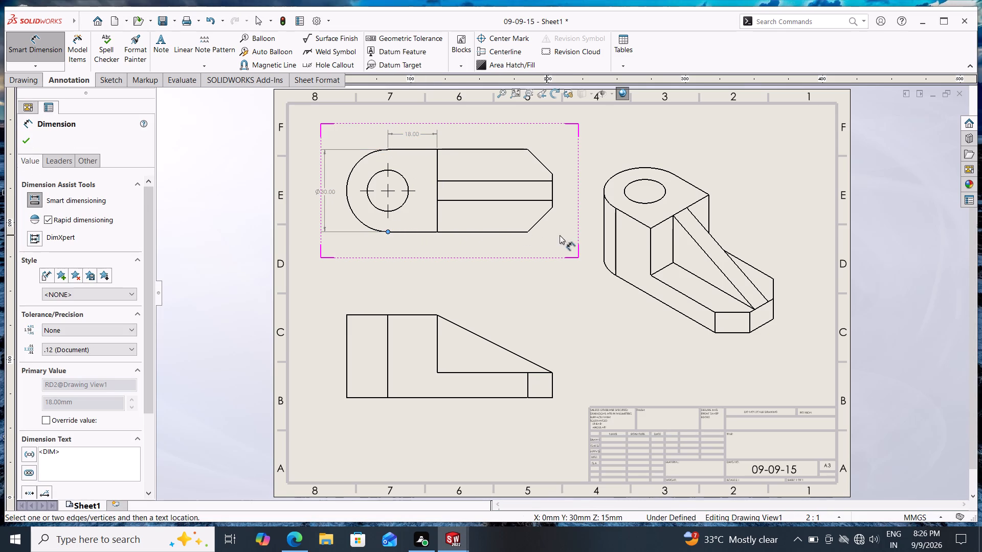
{"action": "left_click", "coordinate": [552, 208]}
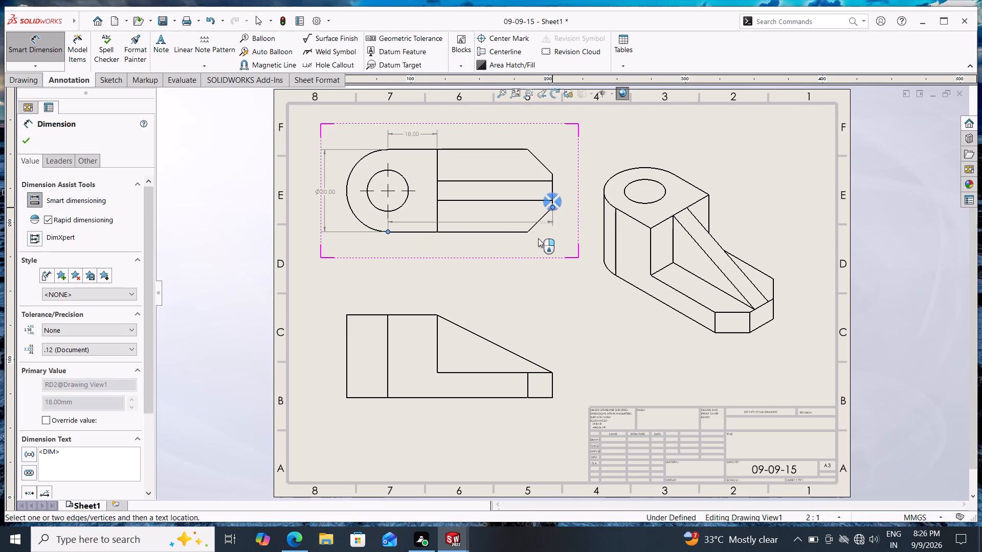
{"action": "left_click", "coordinate": [455, 240]}
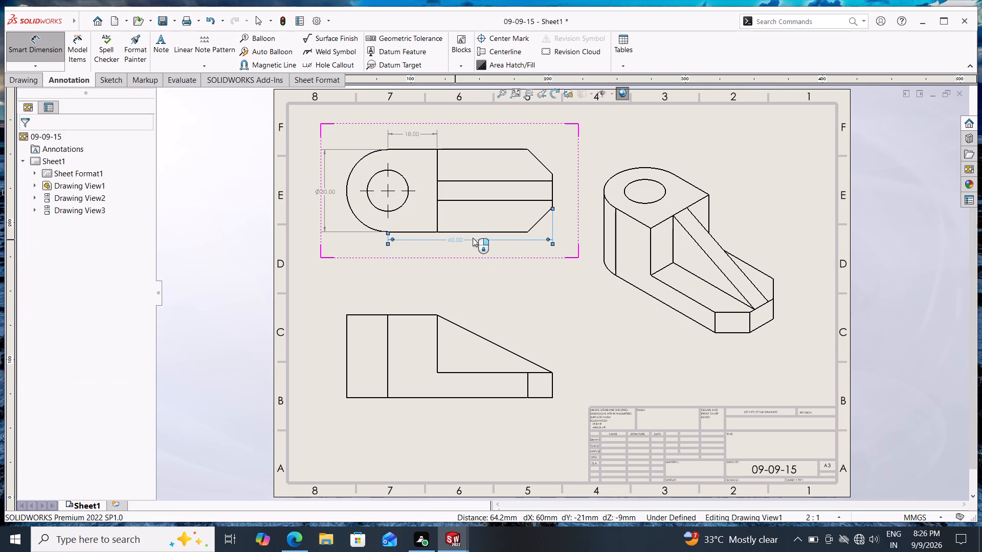
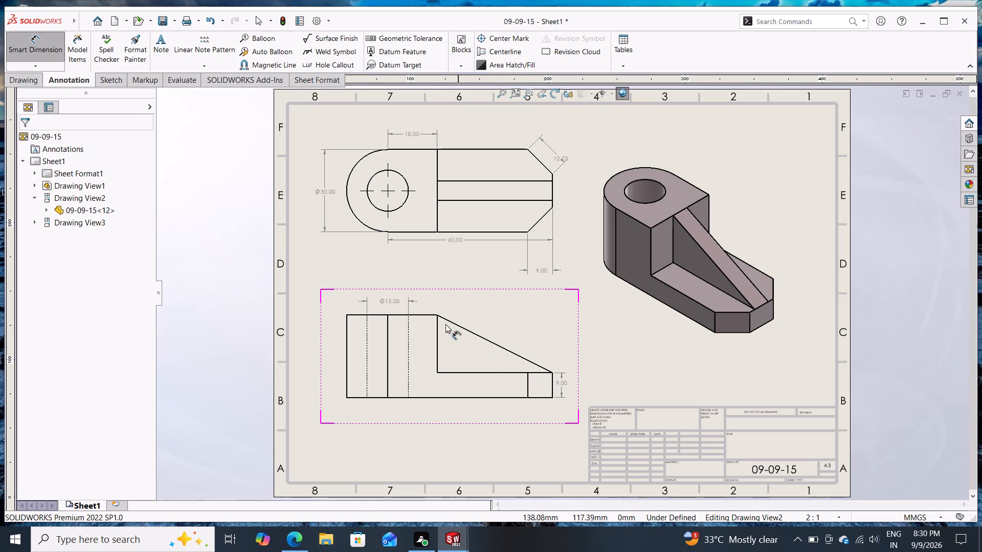
Try to trim the outline near the rounded end in the top view with Trim Entities, using Power trim.
{"action": "left_click", "coordinate": [66, 80]}
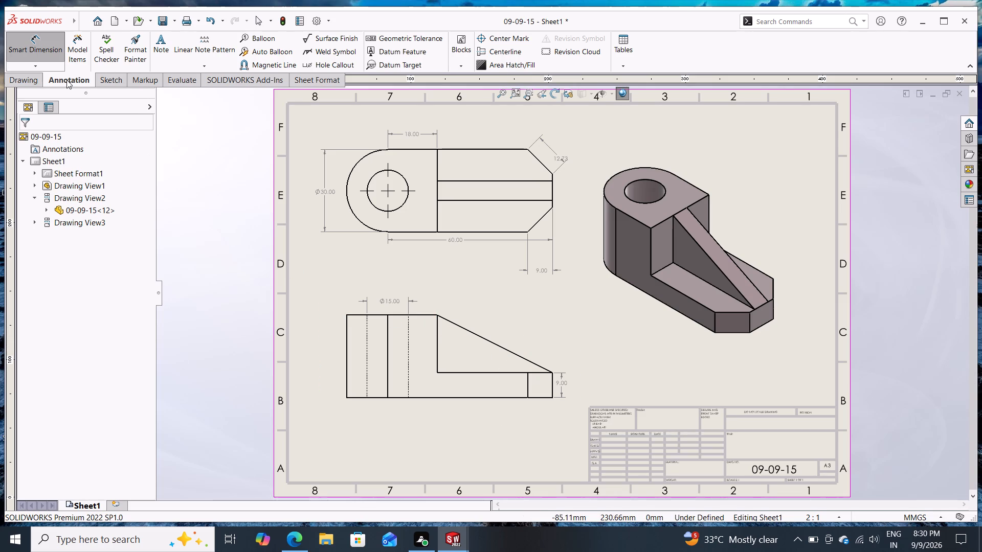
{"action": "left_click", "coordinate": [118, 81]}
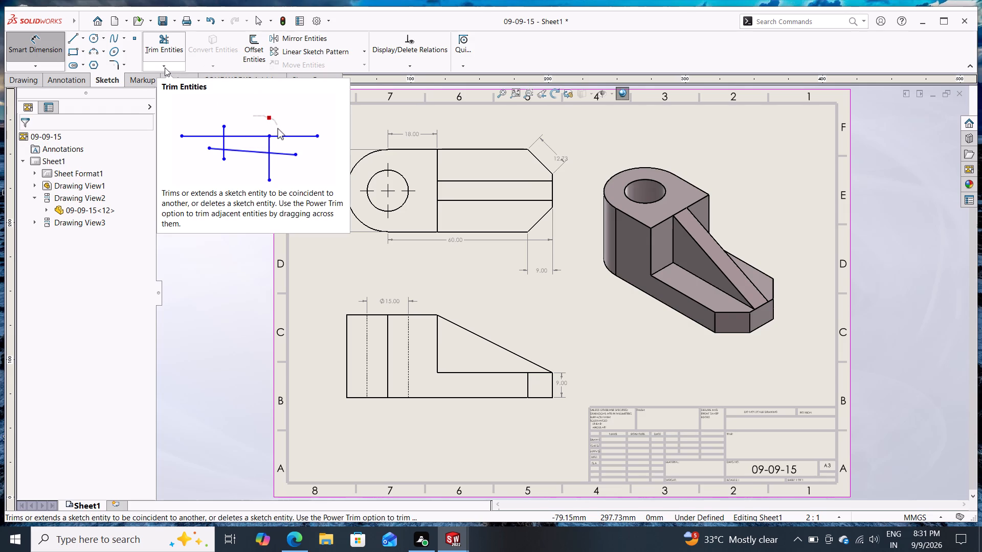
{"action": "left_click", "coordinate": [168, 47]}
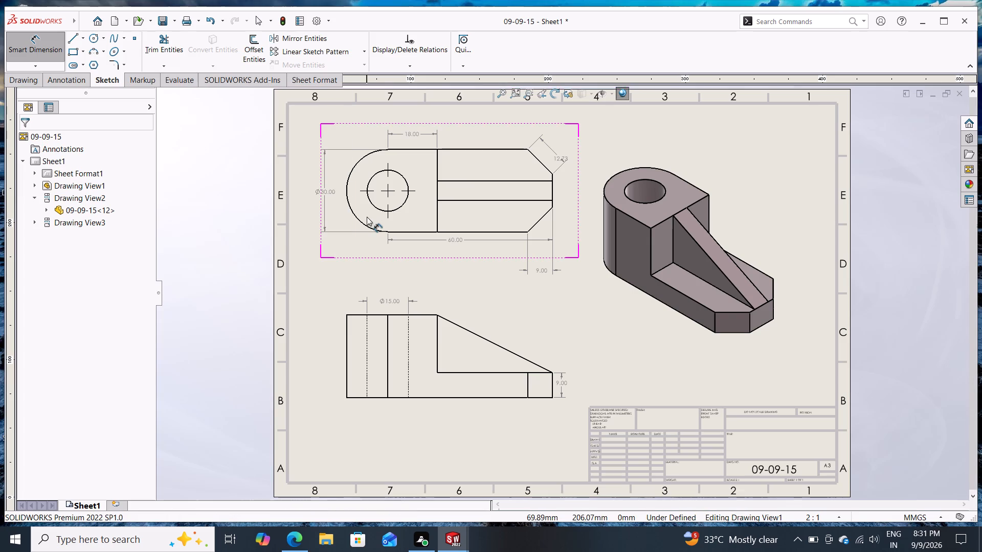
{"action": "left_click_drag", "start_coordinate": [367, 217], "coordinate": [365, 222]}
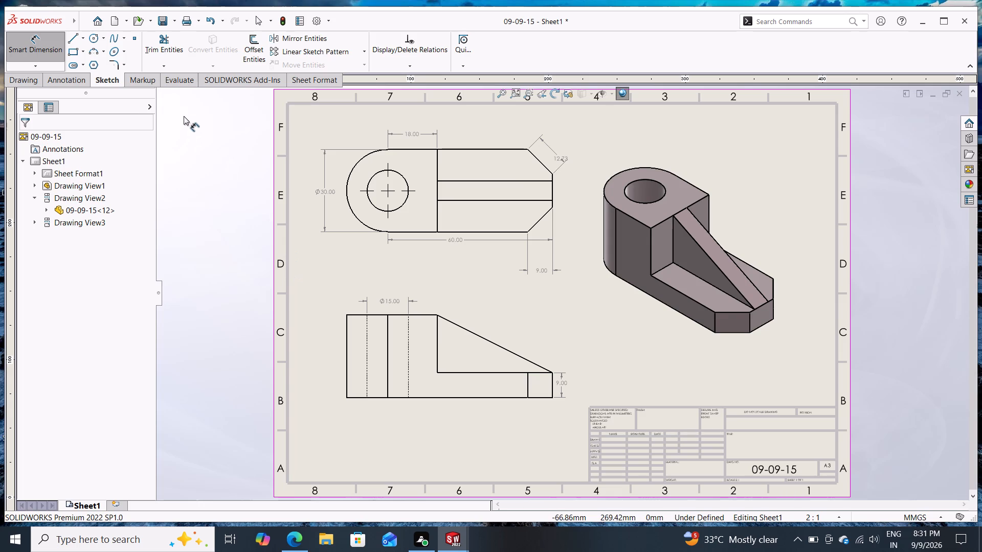
{"action": "left_click", "coordinate": [164, 49]}
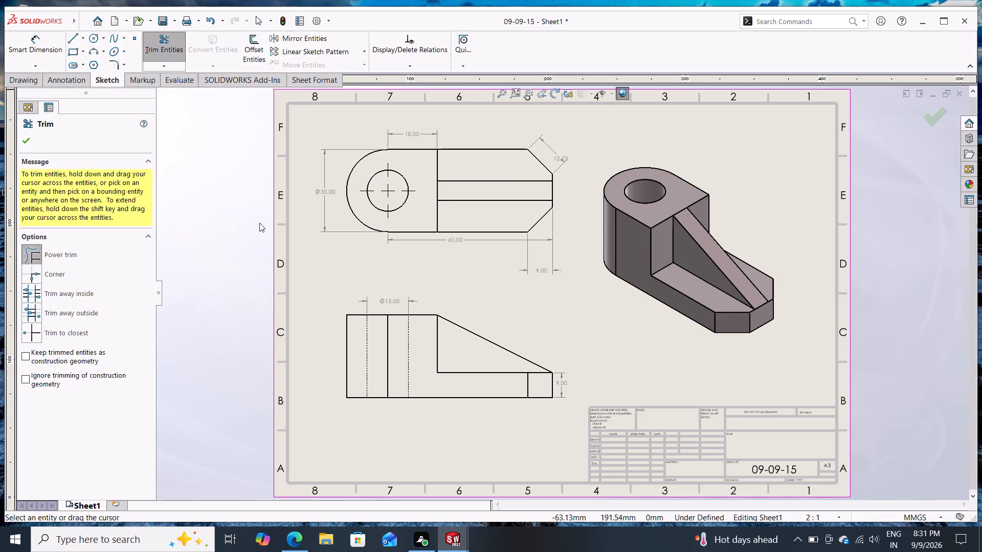